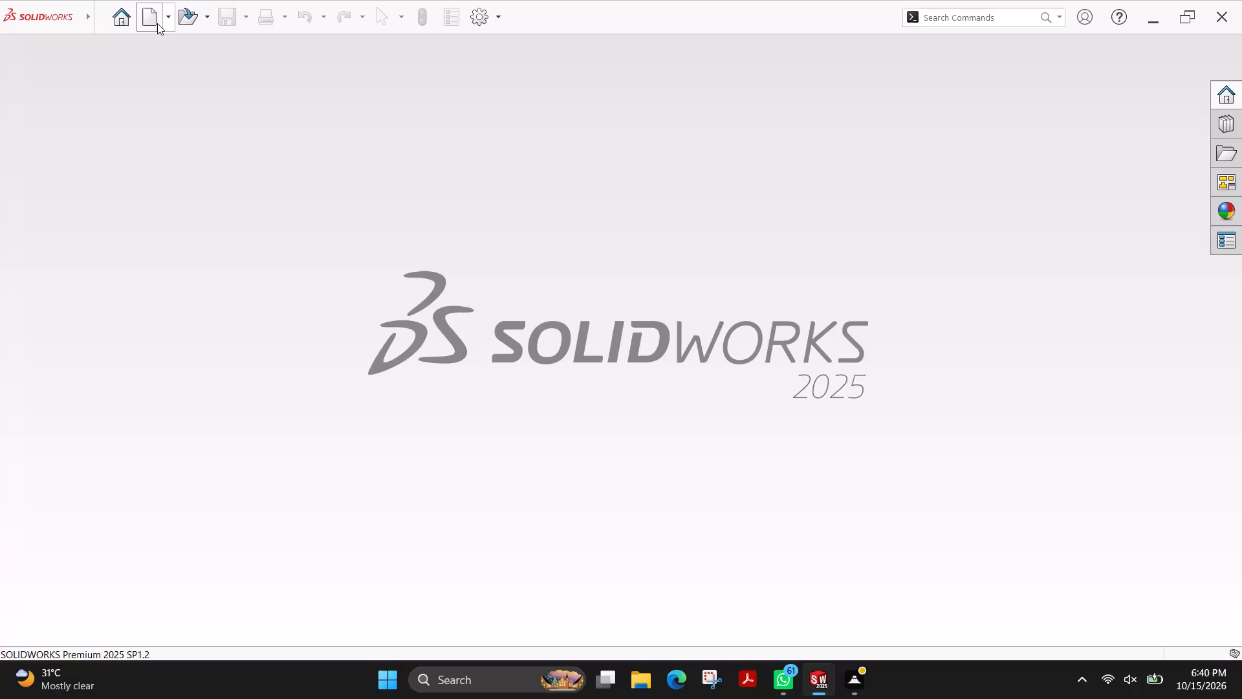
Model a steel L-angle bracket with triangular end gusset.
Create a new part document.
left_click(157, 23)
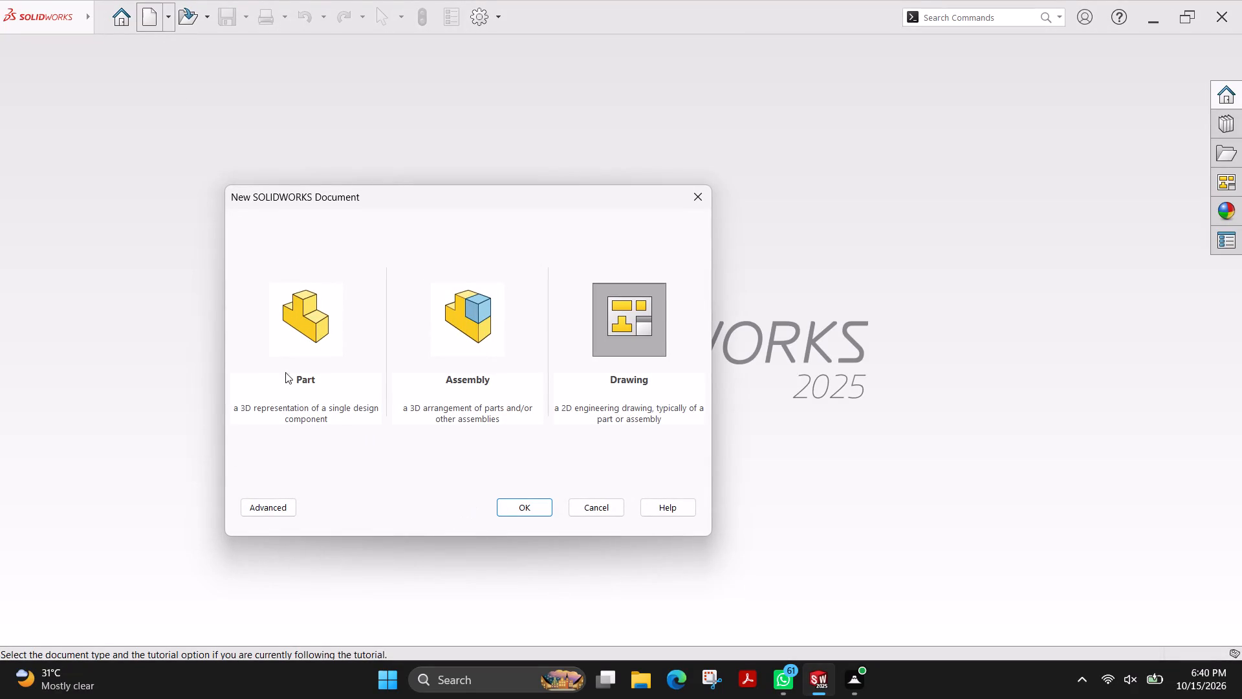
left_click(301, 343)
left_click(506, 509)
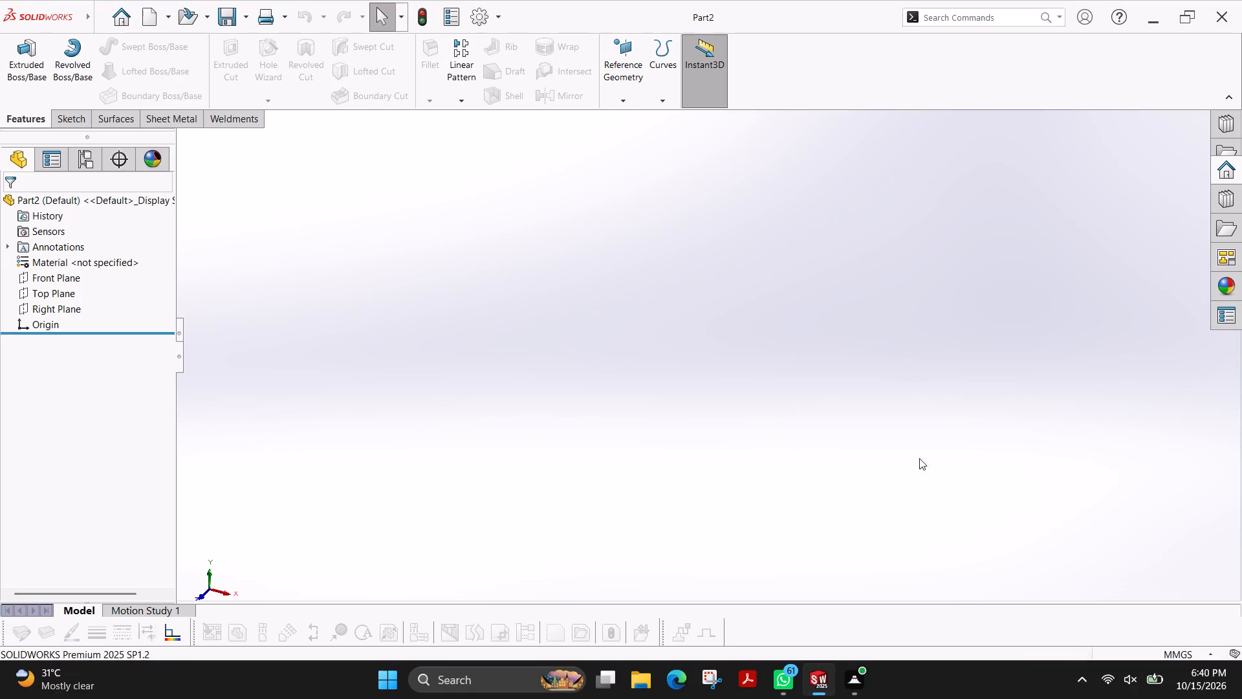
Sketch a corner rectangle about 108 mm wide on the Front Plane, starting at the origin.
left_click(69, 111)
left_click(23, 60)
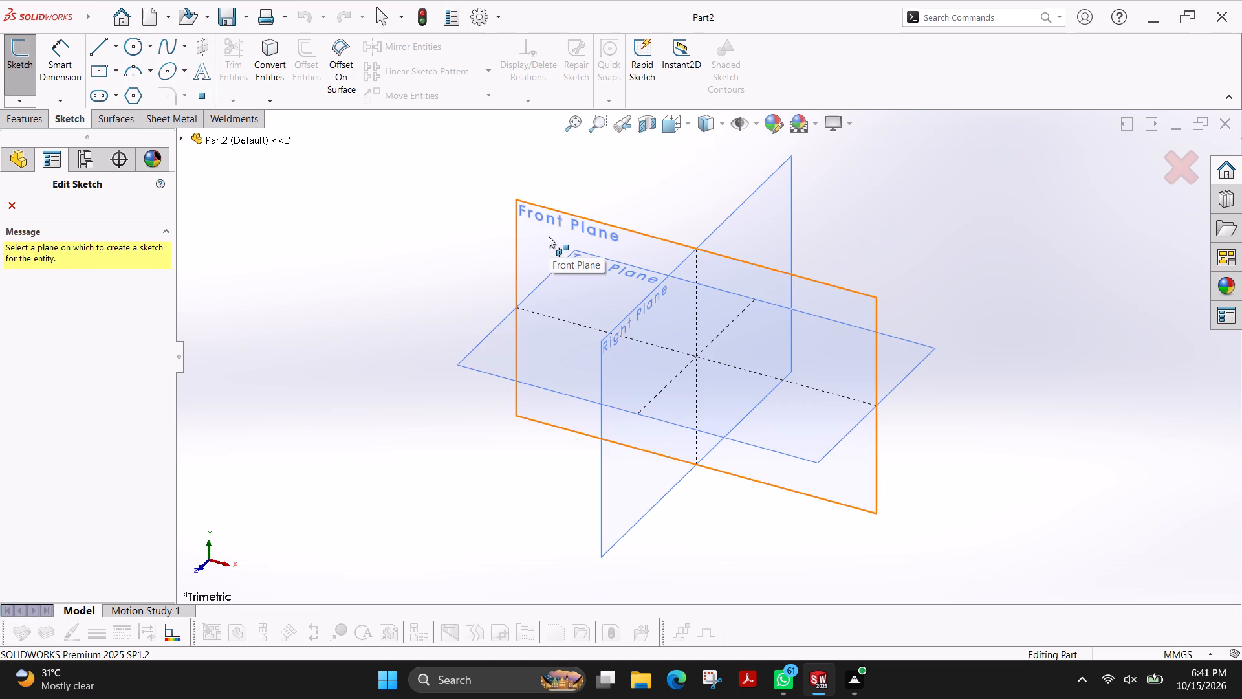
left_click(549, 236)
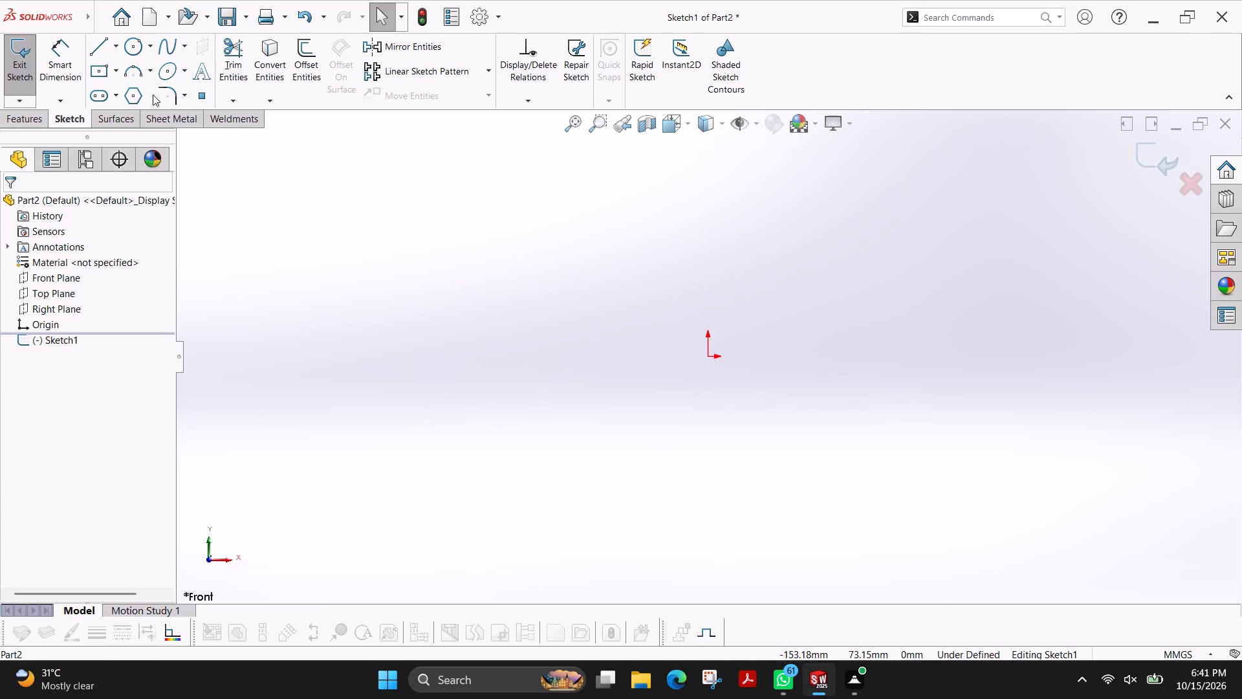
left_click(102, 74)
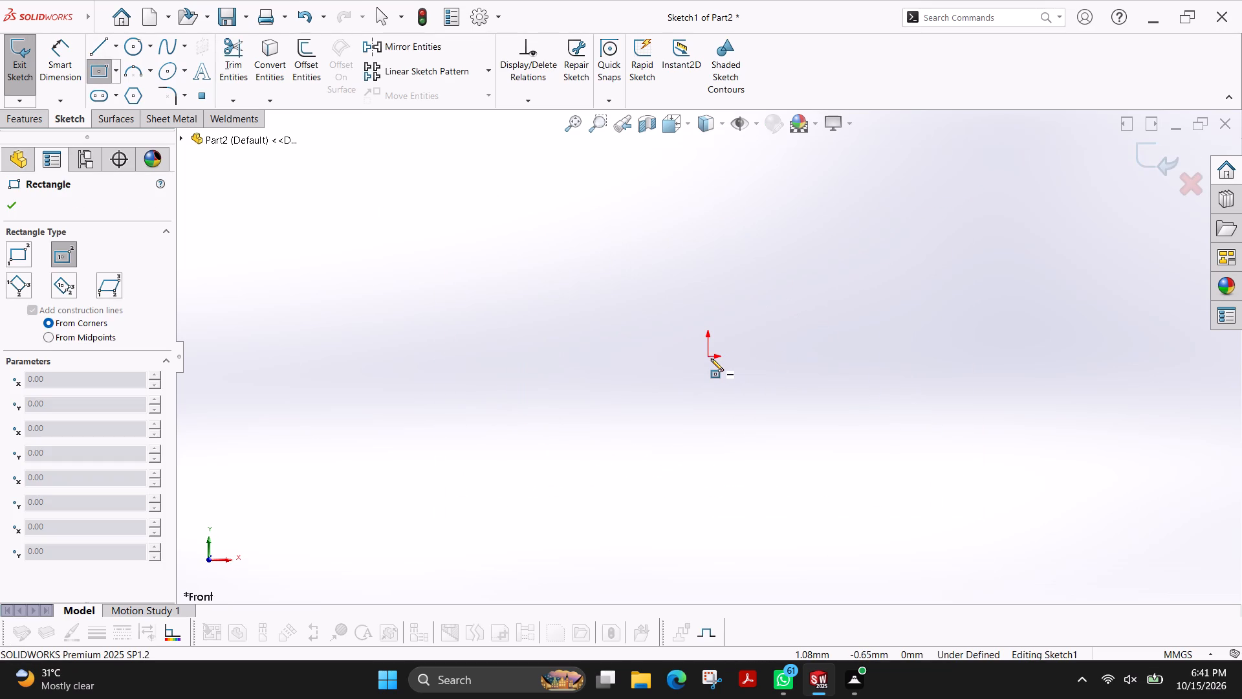
left_click(118, 71)
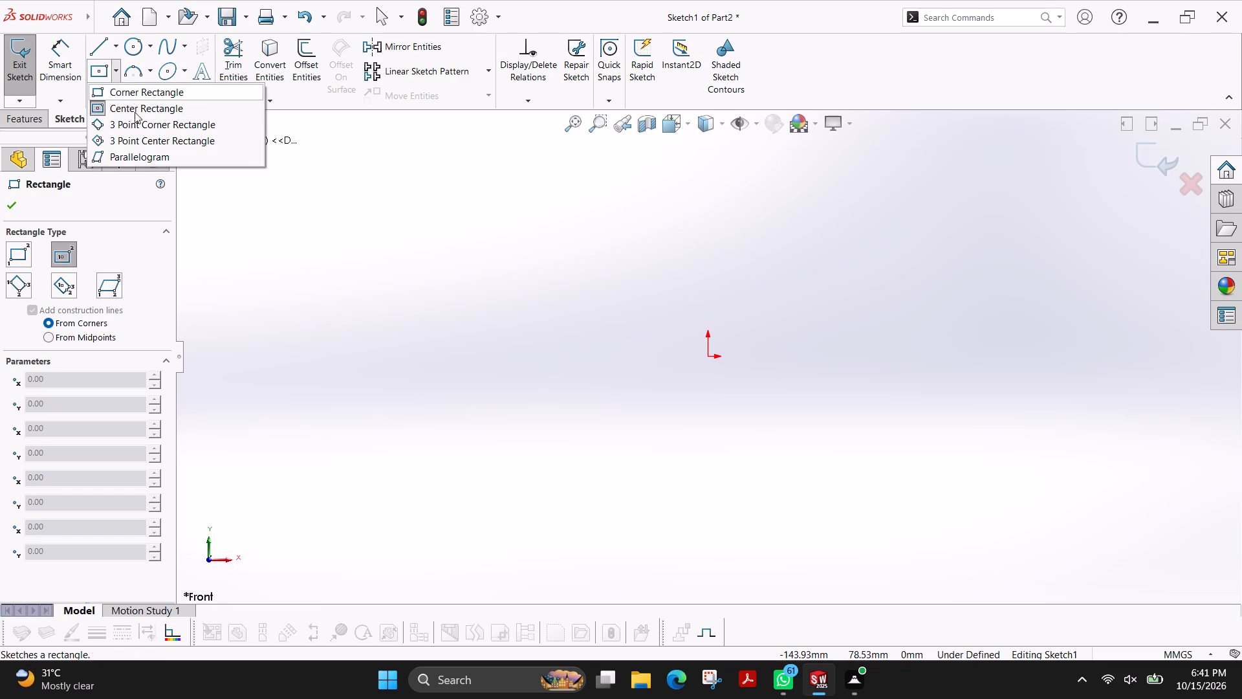
left_click(131, 92)
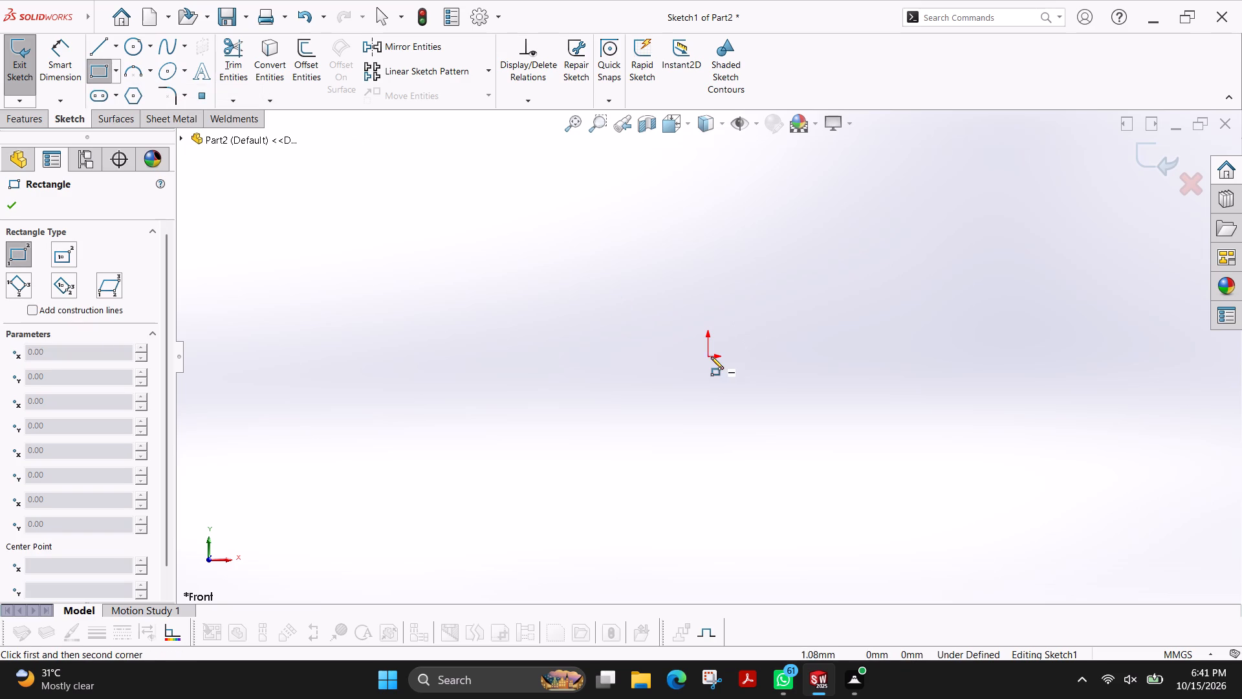
left_click(707, 357)
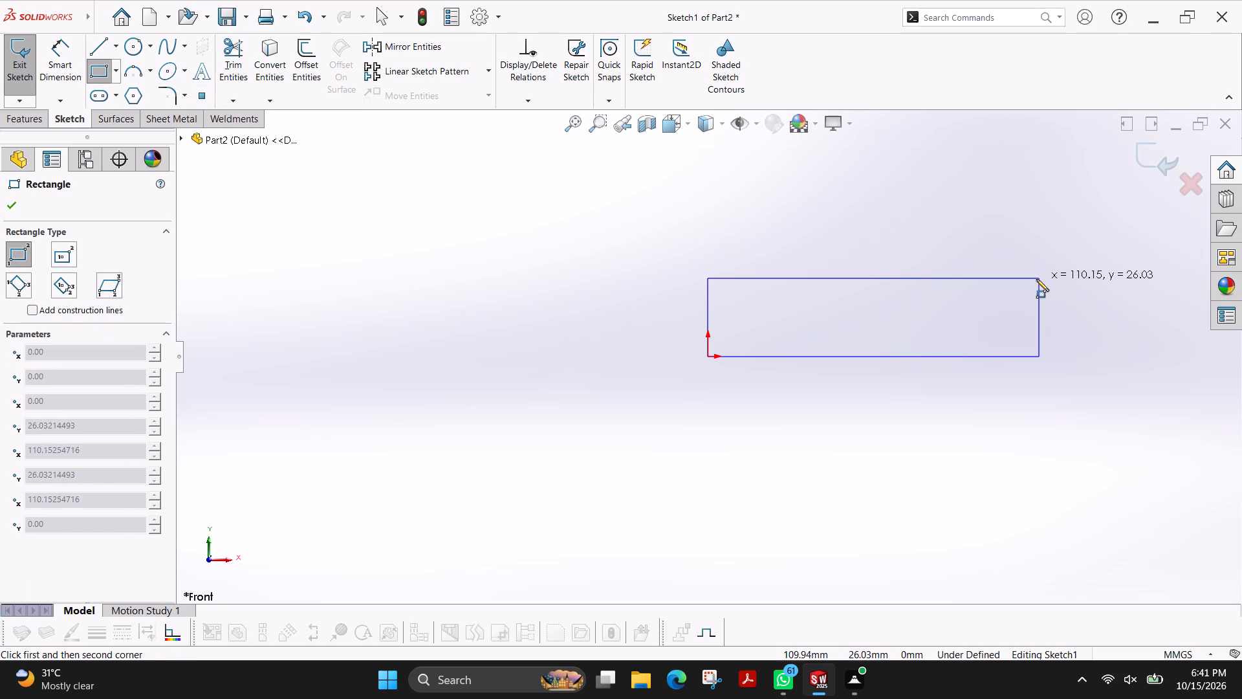
left_click(1034, 301)
scroll(857, 276, "up", 2)
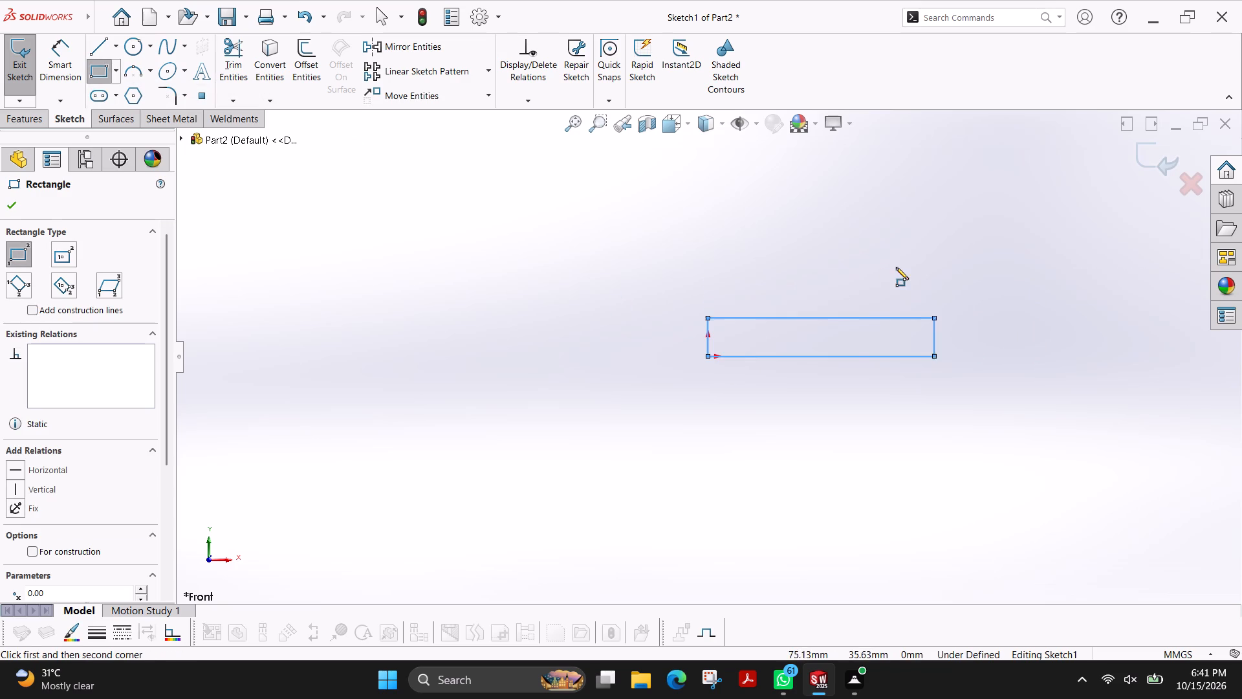
scroll(896, 267, "up", 2)
scroll(897, 276, "down", 2)
Dimension the rectangle to 125 mm long and 10 mm high.
left_click(46, 52)
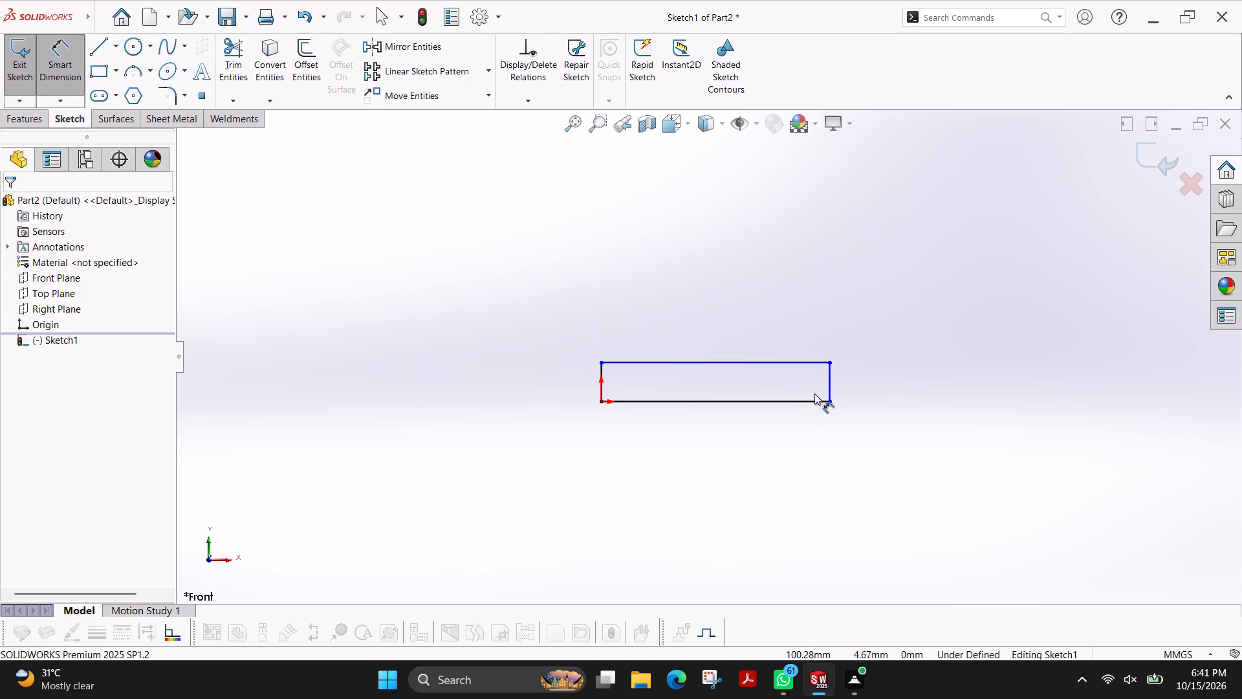
left_click(740, 359)
left_click(745, 360)
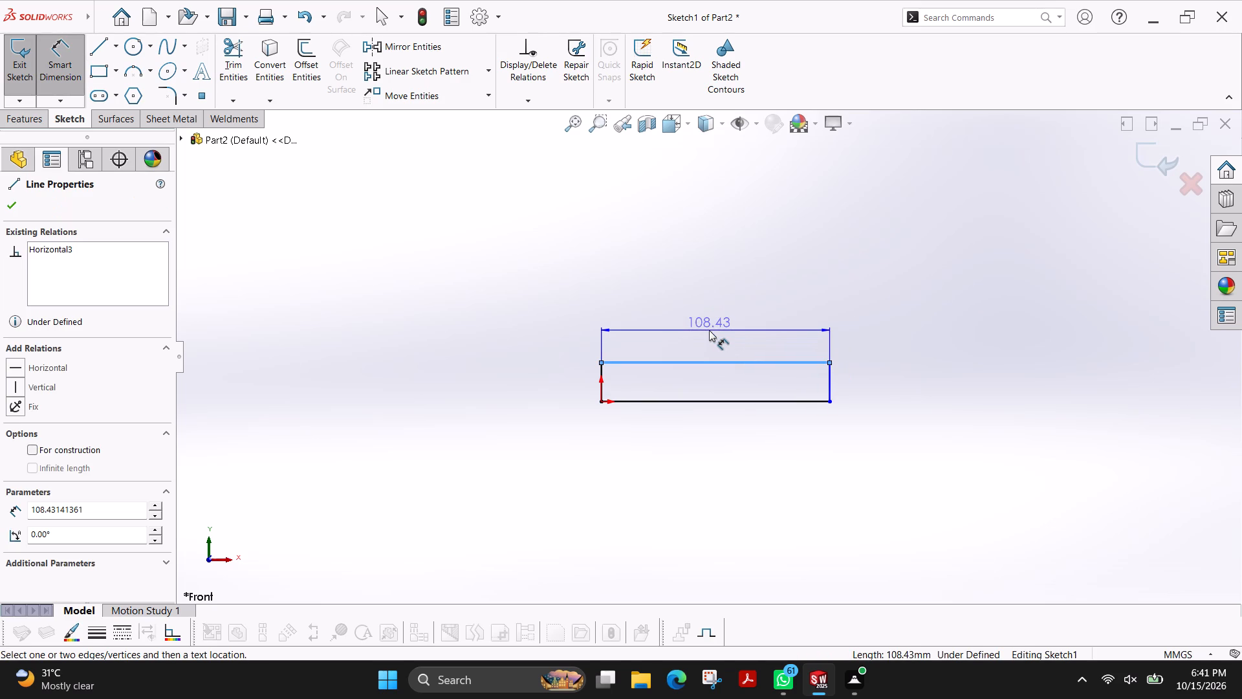
left_click(709, 330)
type("125")
key("Return")
left_click(600, 389)
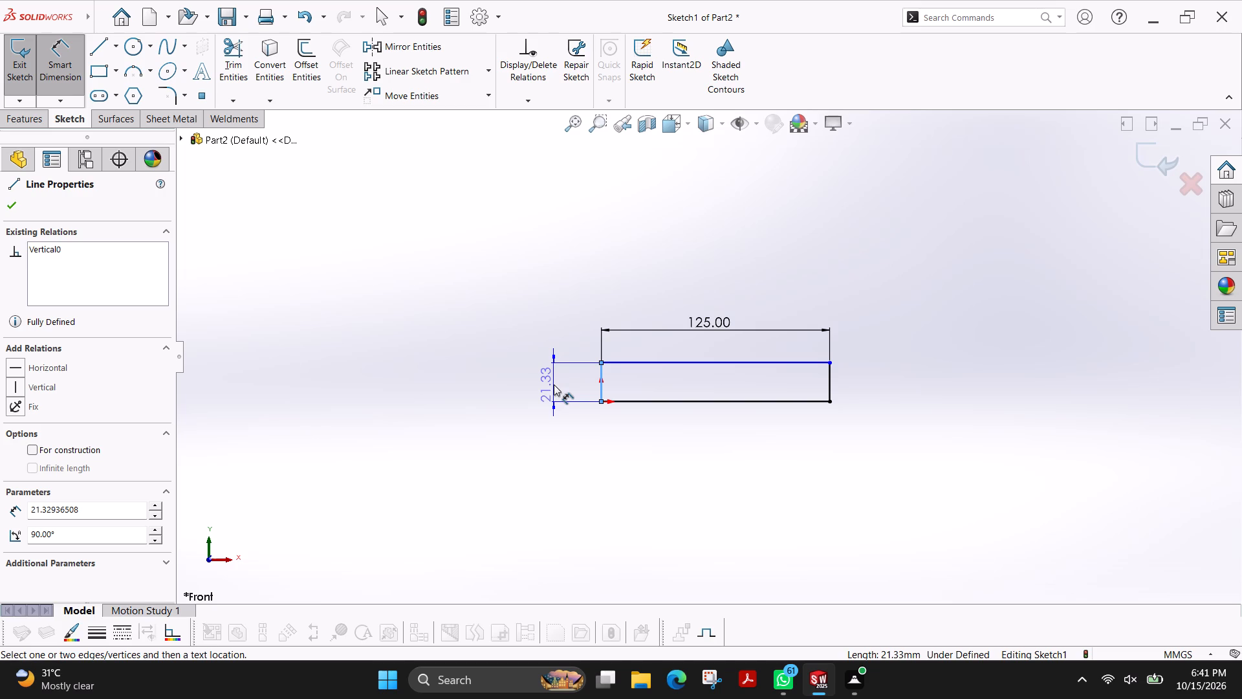
left_click(554, 384)
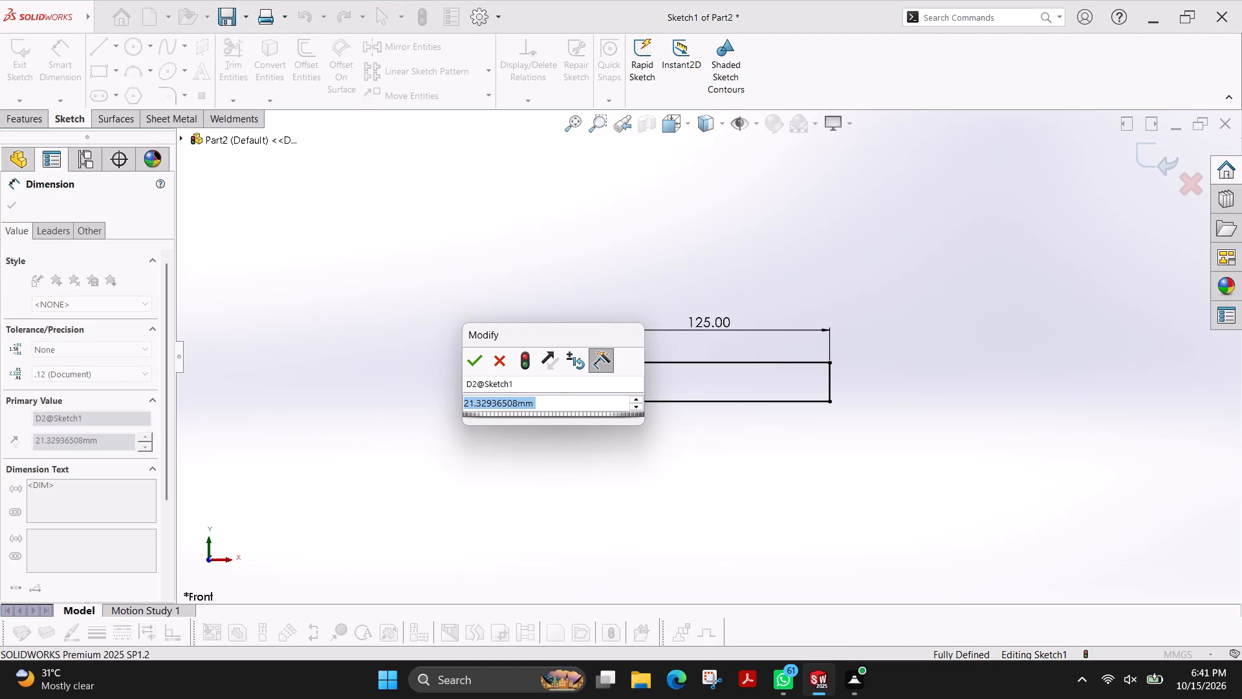
type("10")
key("Return")
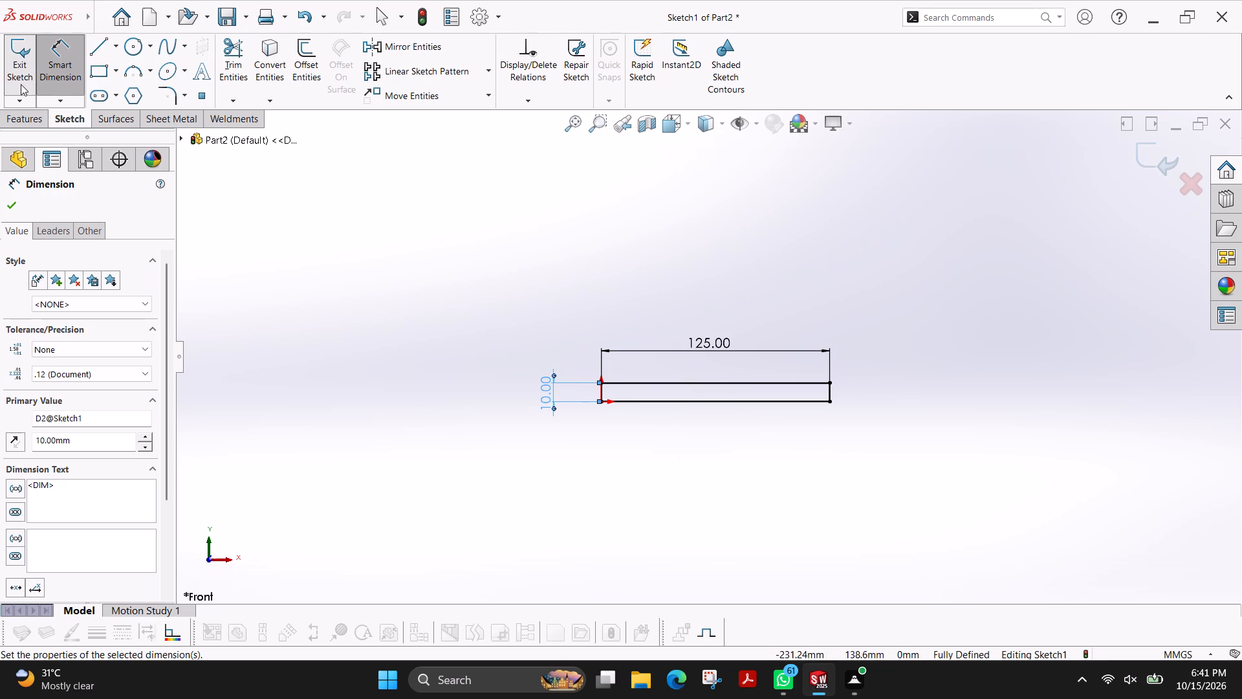
Extrude the rectangle as a boss with a Blind end condition and a depth of 75 mm.
left_click(34, 121)
left_click(14, 65)
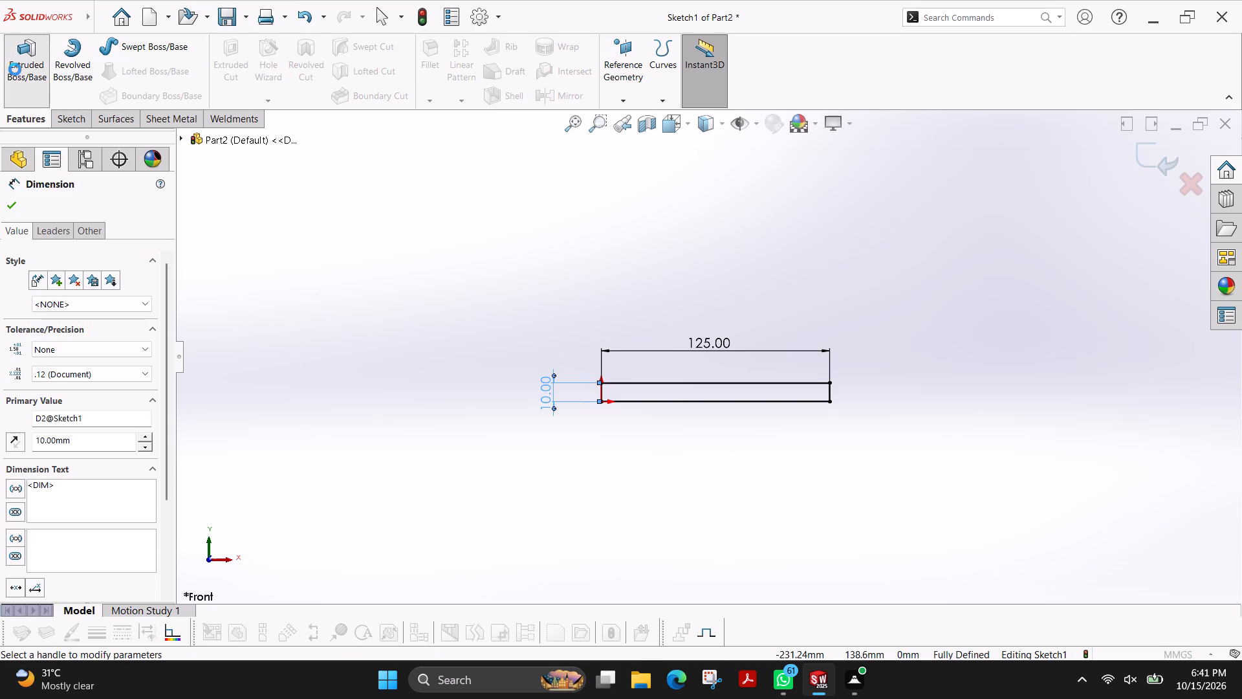
scroll(921, 331, "down", 1)
scroll(918, 331, "up", 1)
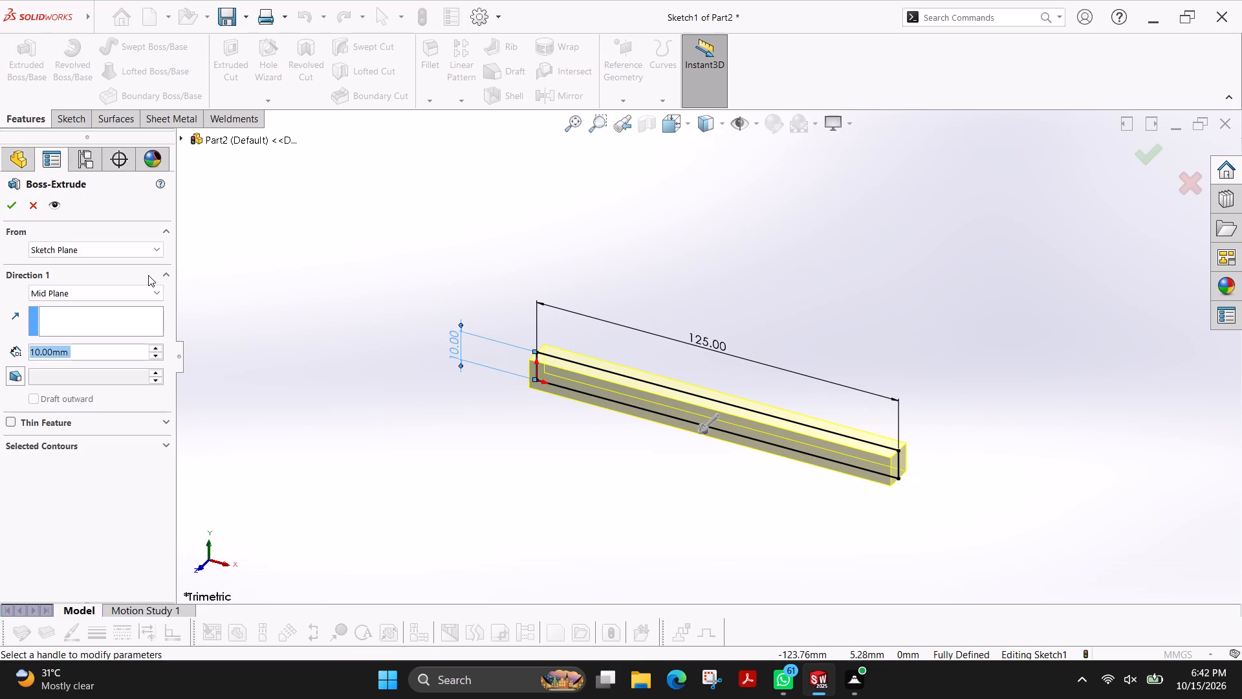
left_click(130, 289)
left_click(52, 313)
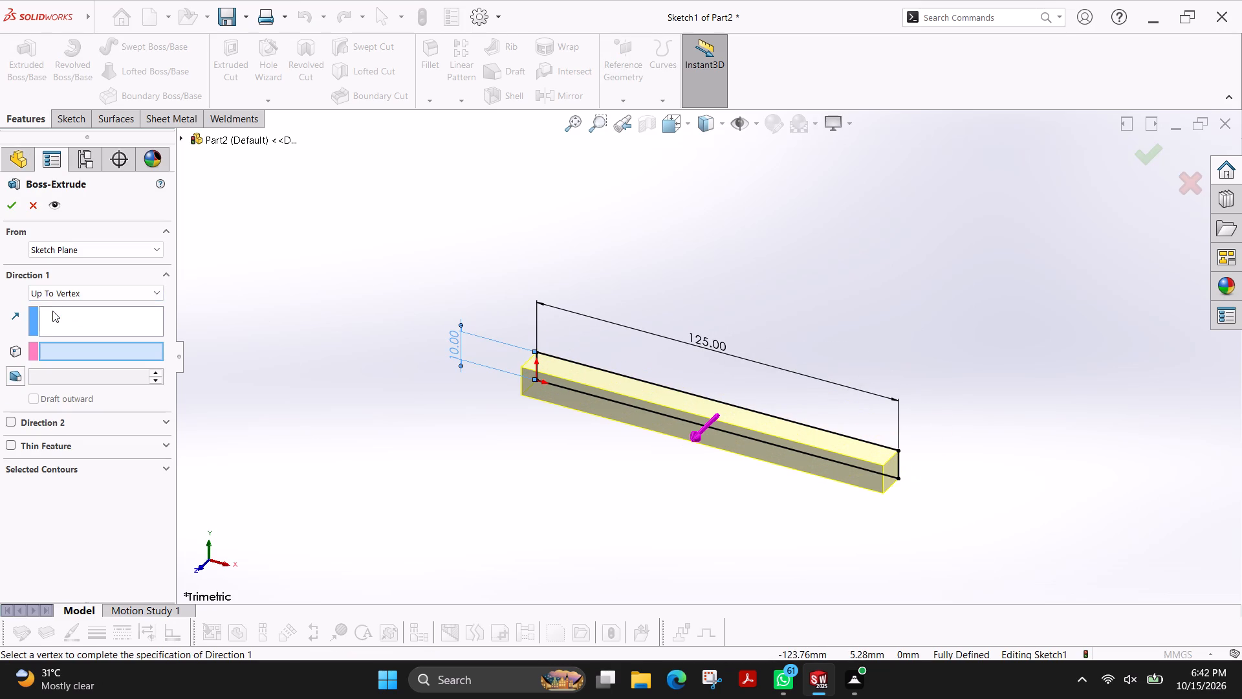
left_click(61, 297)
left_click(49, 305)
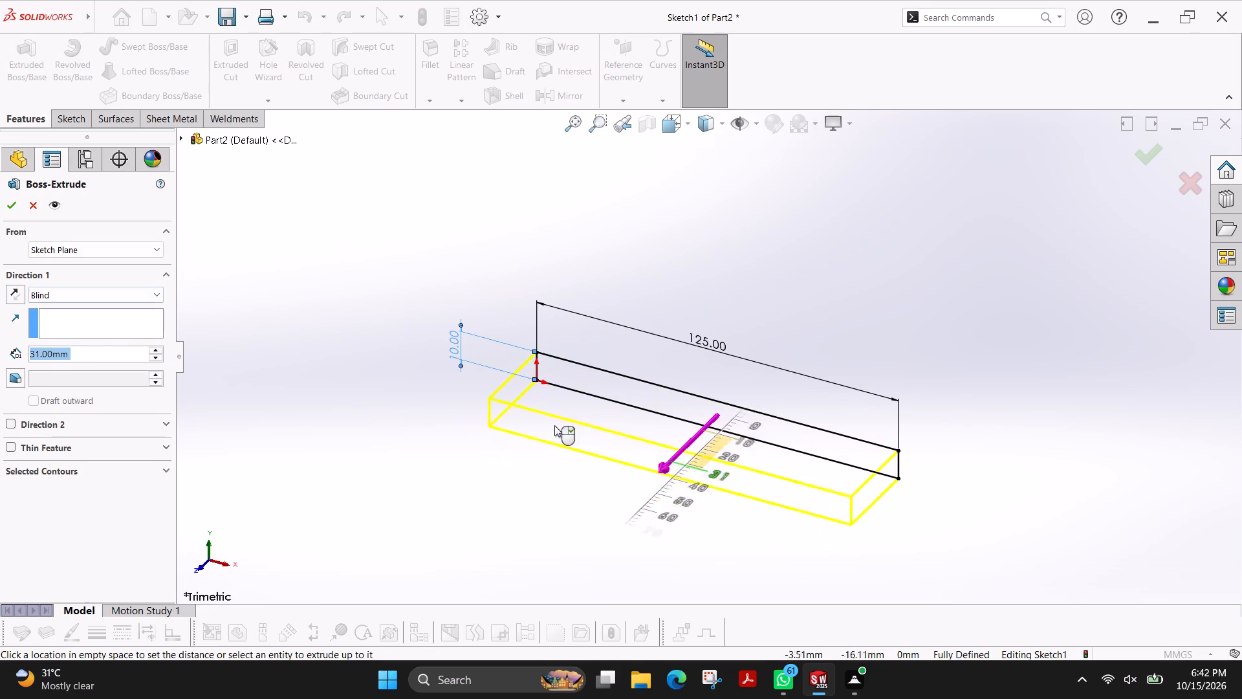
left_click(151, 349)
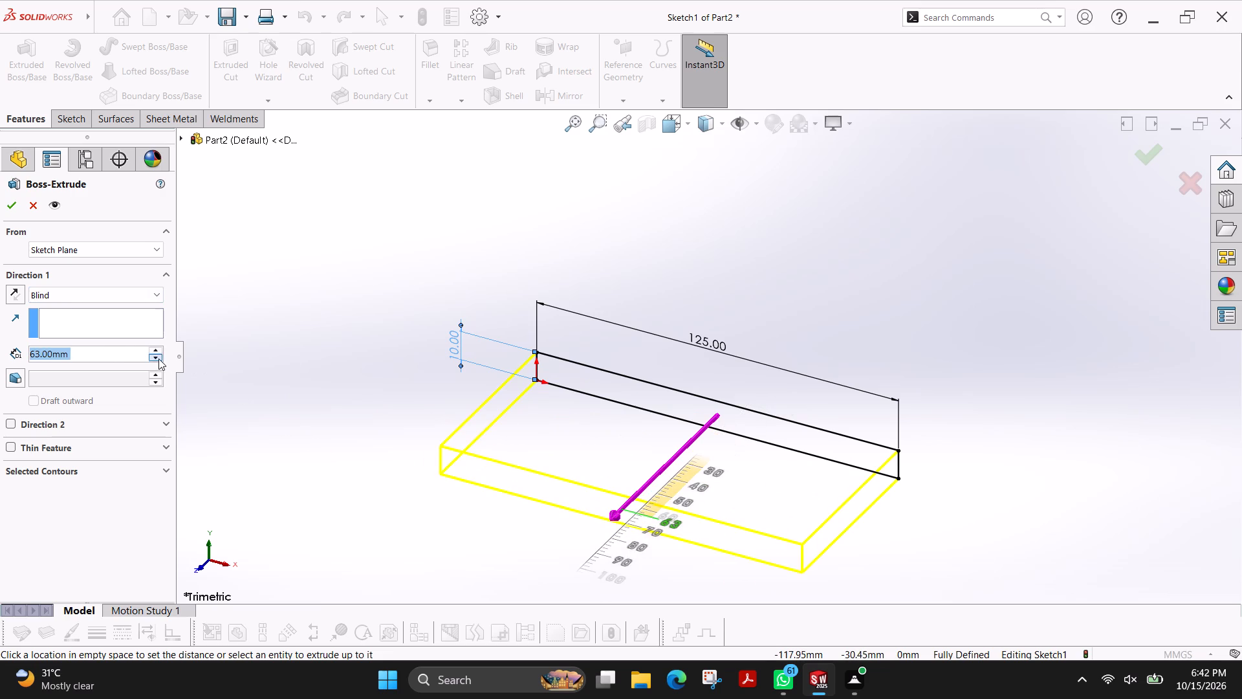
left_click(158, 359)
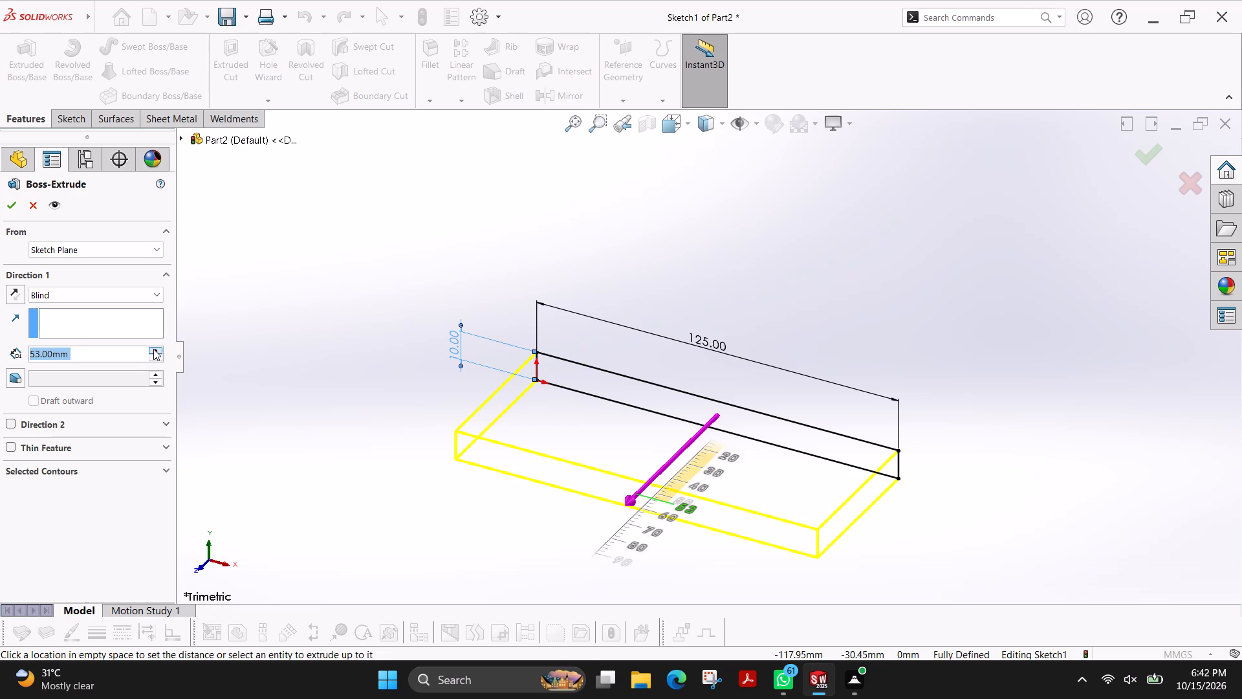
double_click(113, 354)
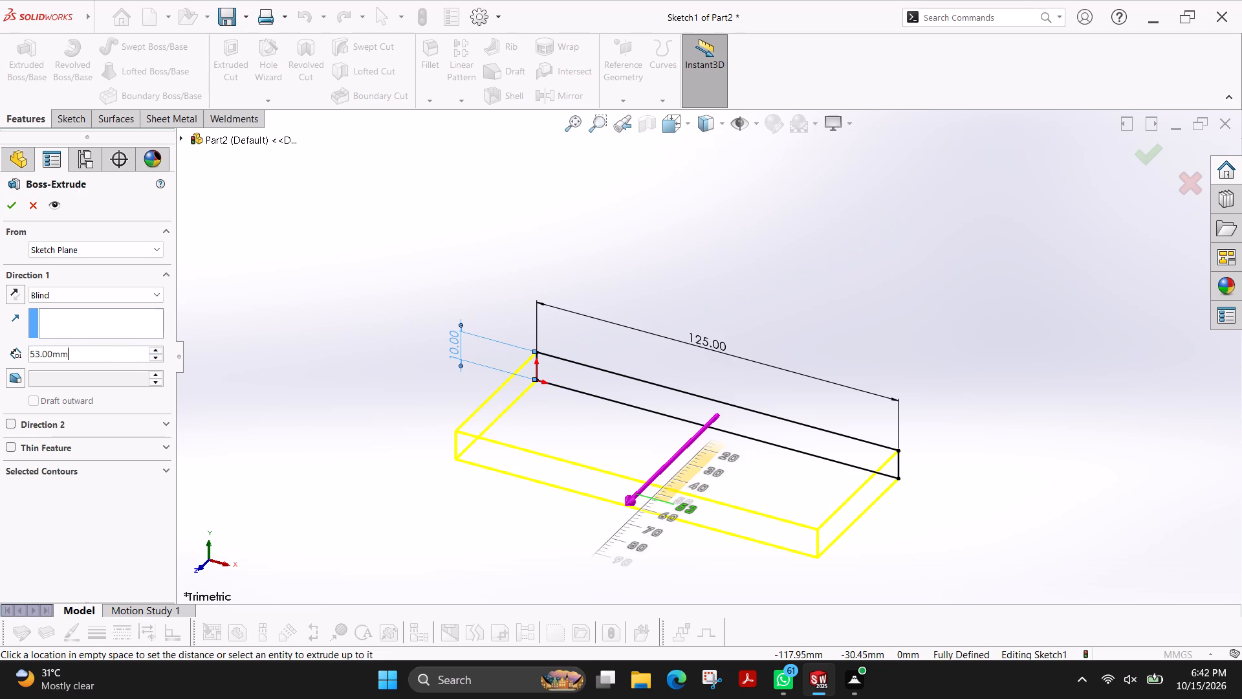
type("75")
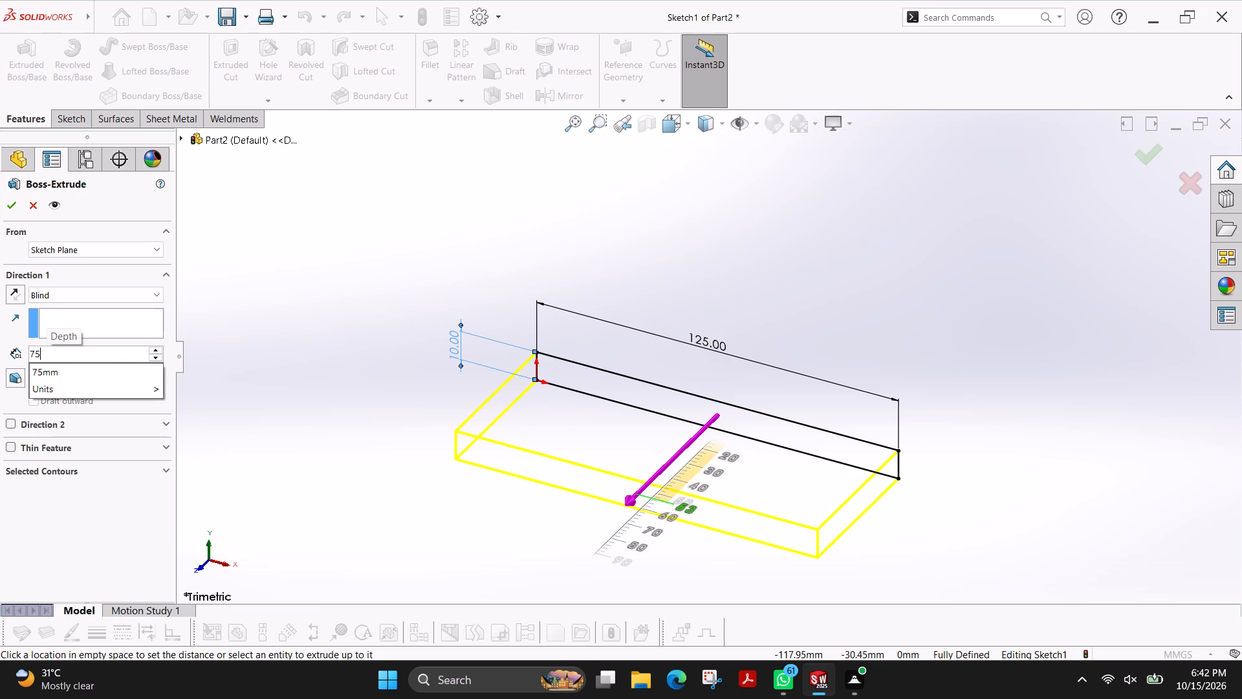
key("Return")
left_click(7, 203)
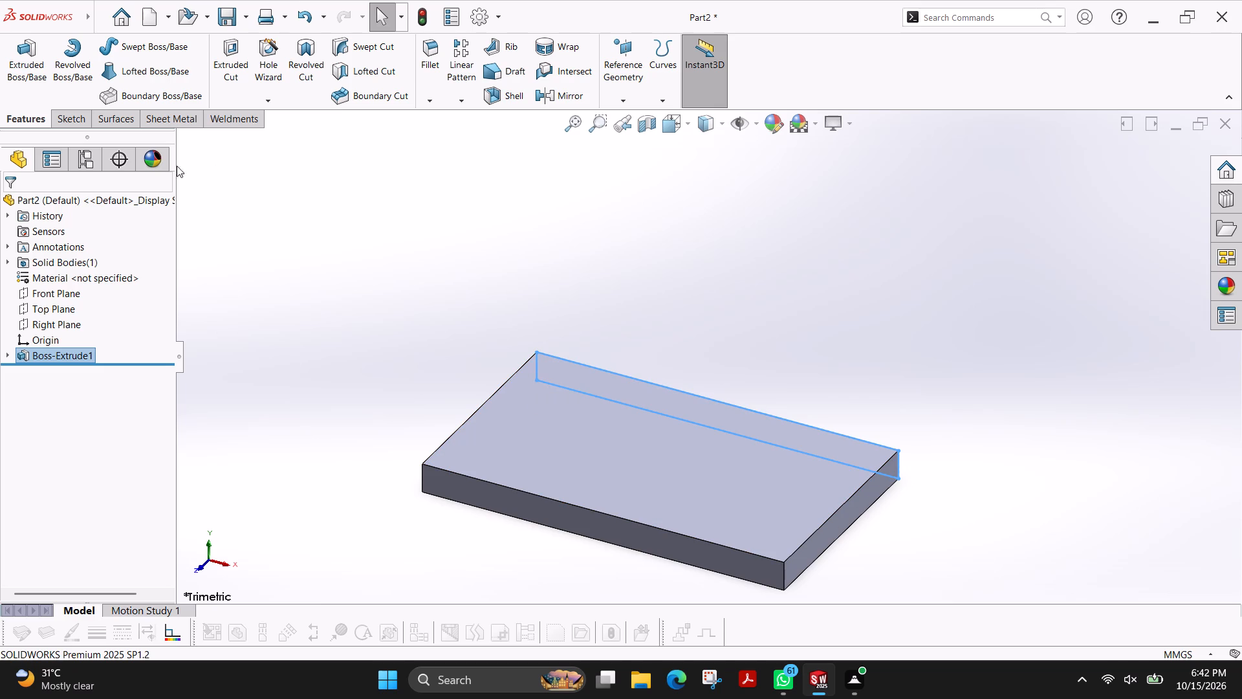
Start a new sketch on the plate's large upper face.
left_click(59, 116)
left_click(14, 65)
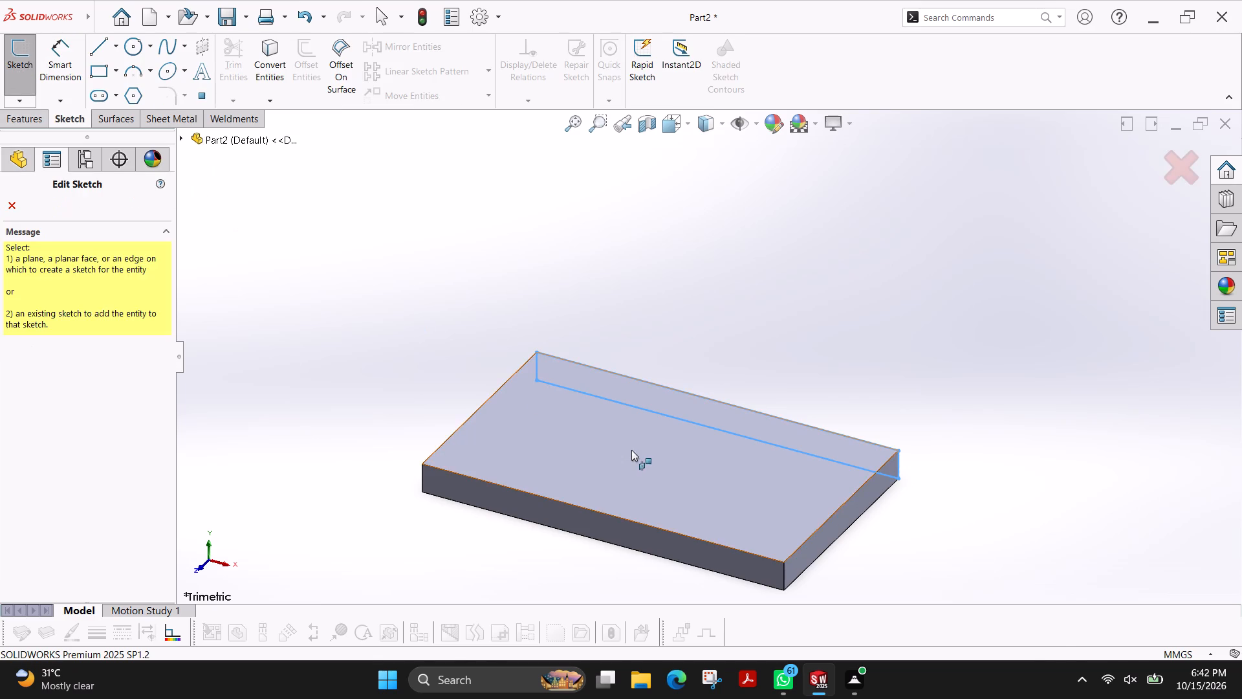
left_click(635, 449)
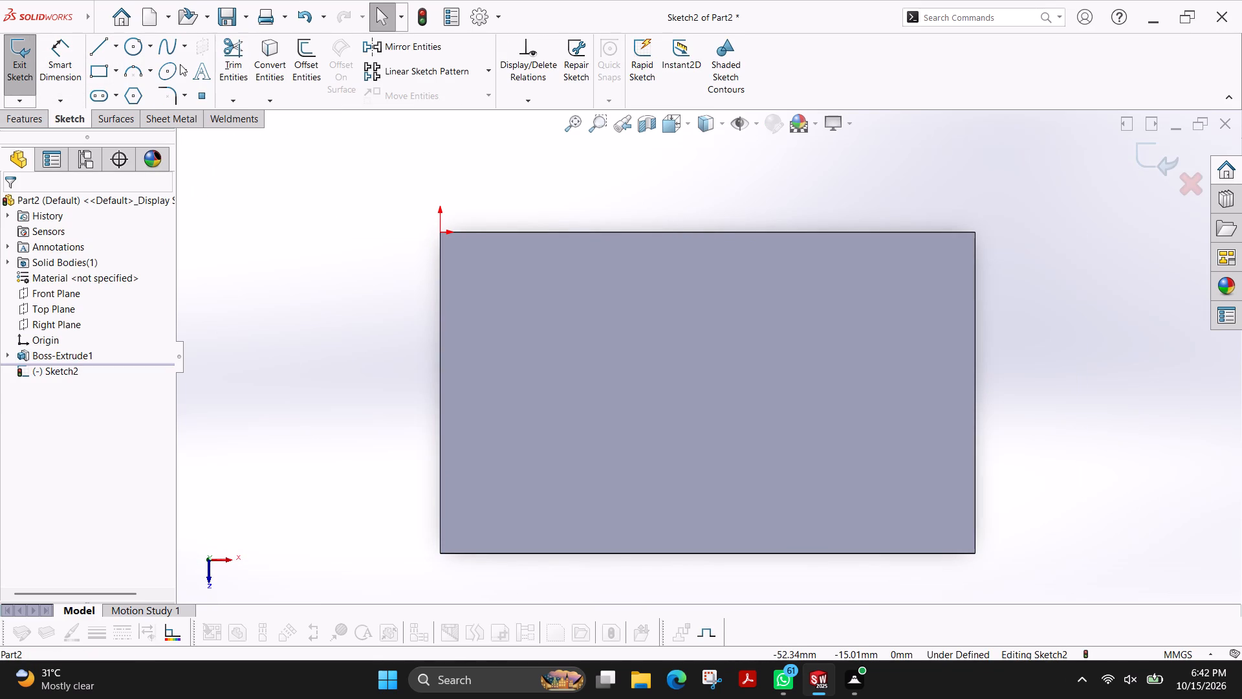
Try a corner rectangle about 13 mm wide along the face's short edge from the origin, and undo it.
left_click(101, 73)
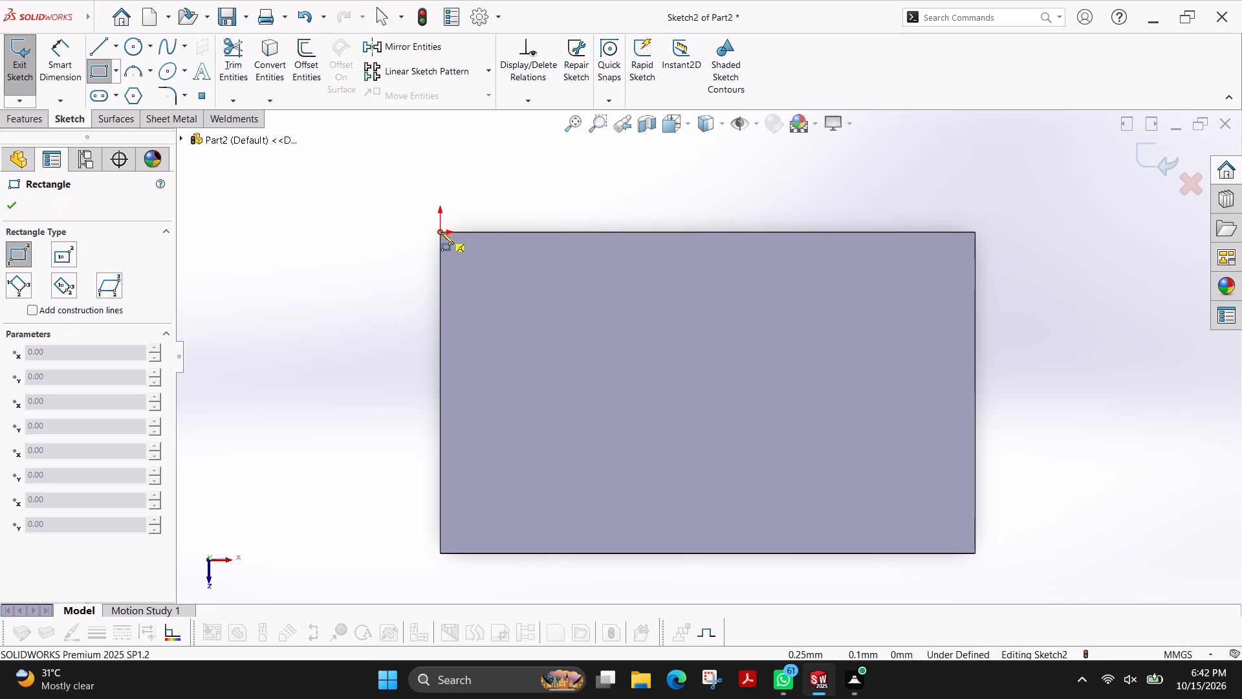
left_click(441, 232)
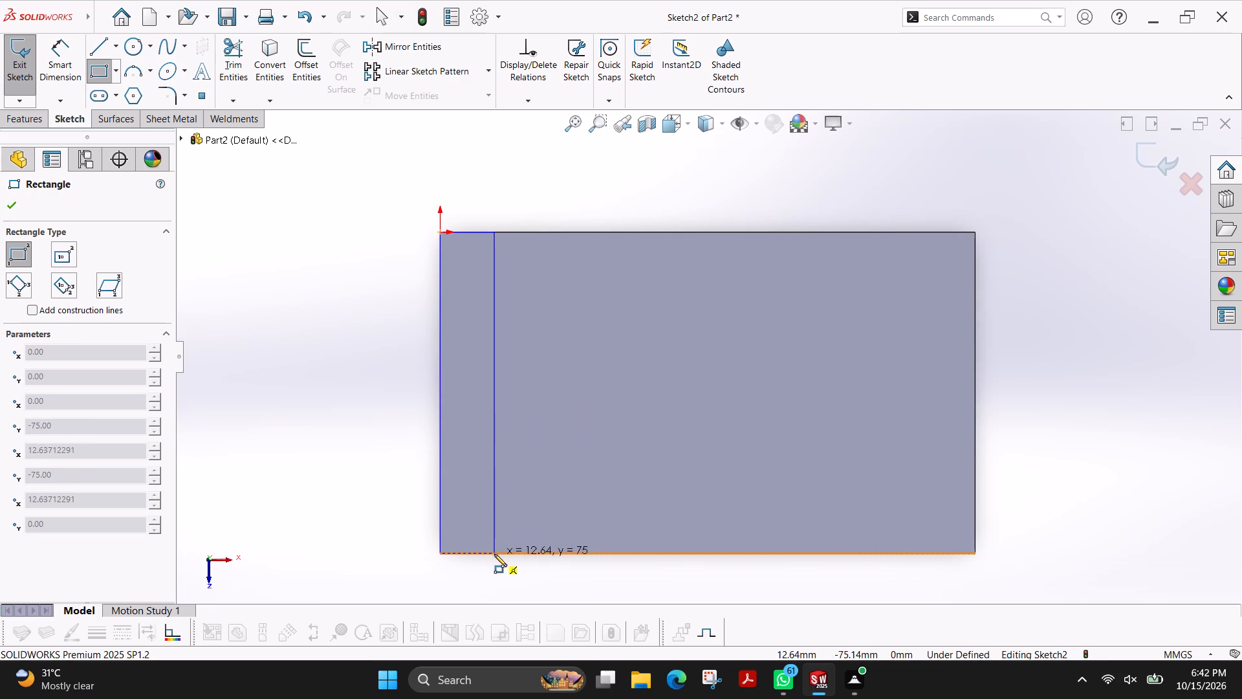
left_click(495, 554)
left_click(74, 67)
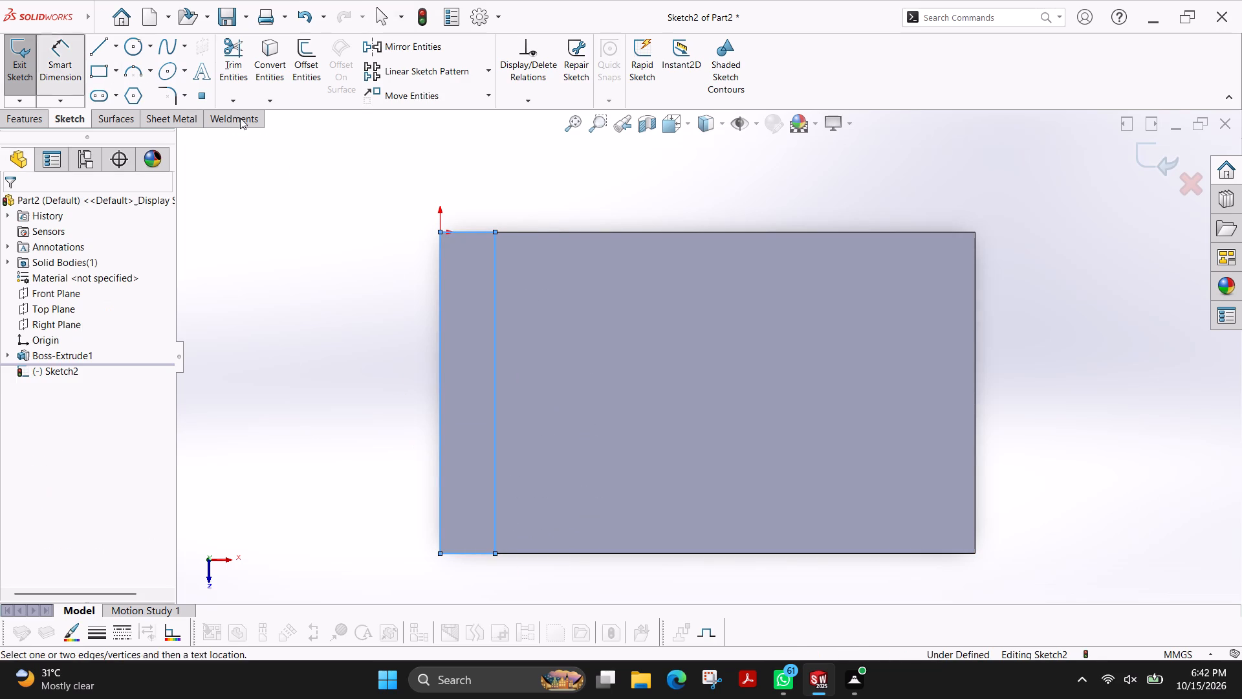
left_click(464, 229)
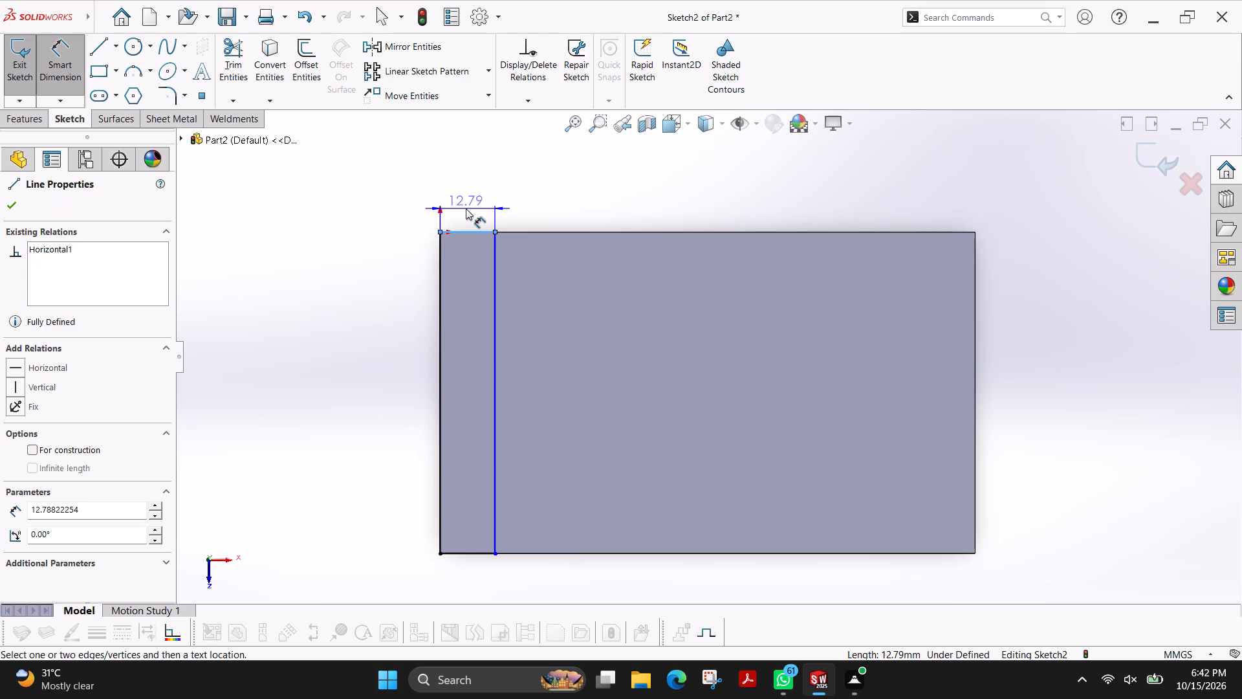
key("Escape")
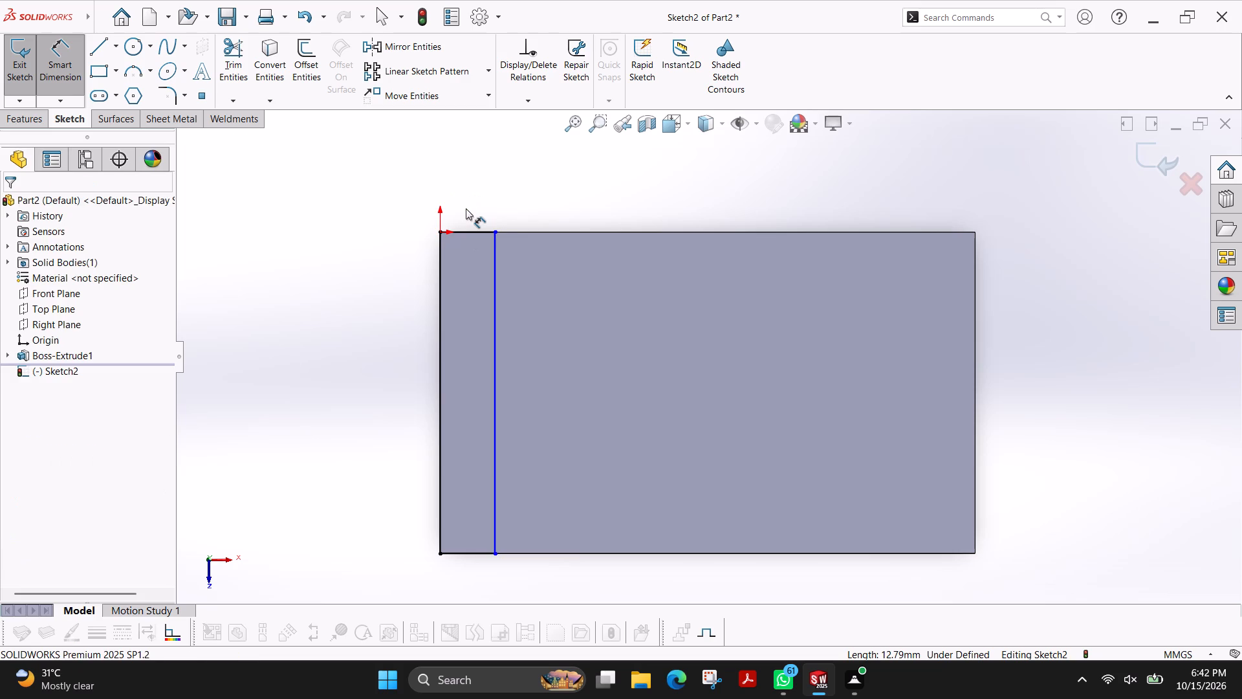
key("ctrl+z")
Sketch a corner rectangle about 10 mm deep from the origin along the face's full 125 mm edge.
left_click(96, 76)
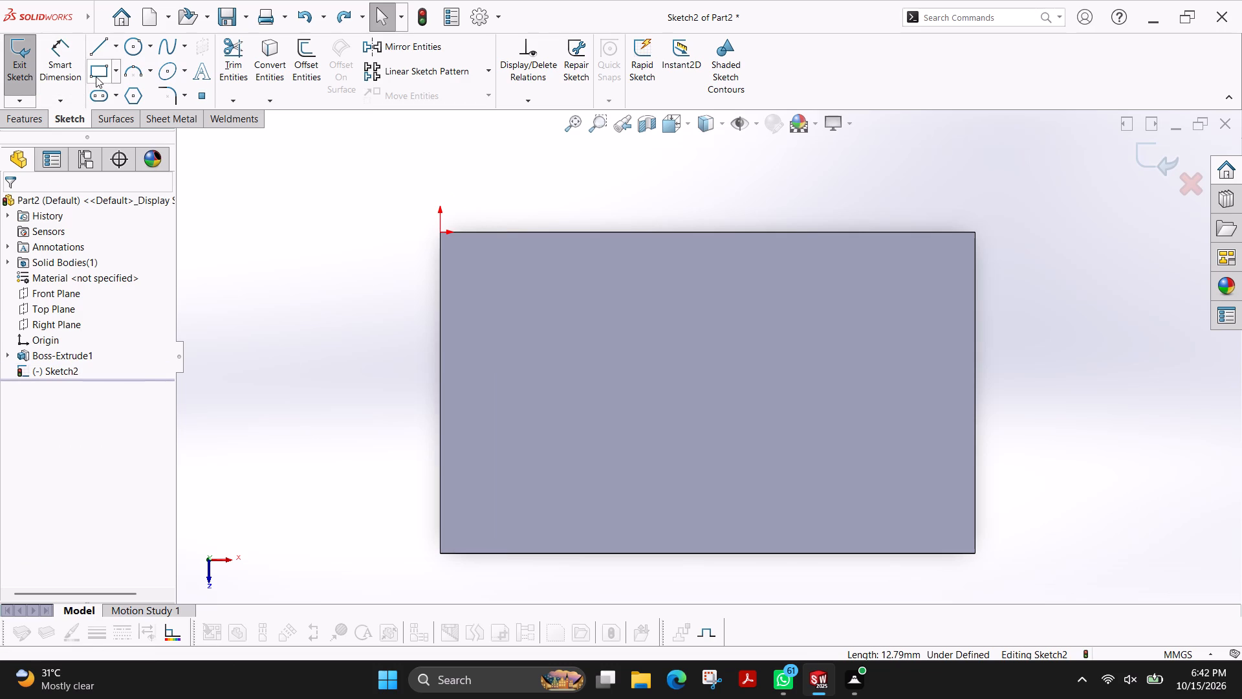
left_click(441, 232)
left_click(974, 274)
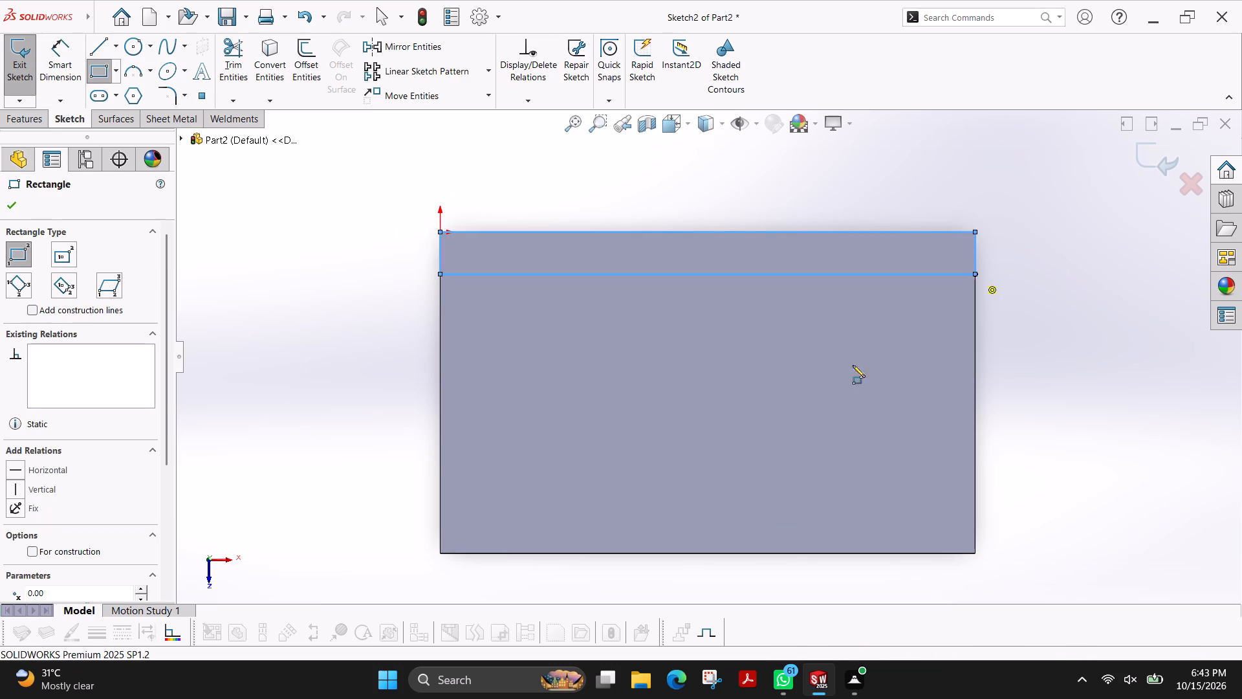
Dimension the short side of the rectangle along the plate's long edge to 10 mm.
left_click(74, 72)
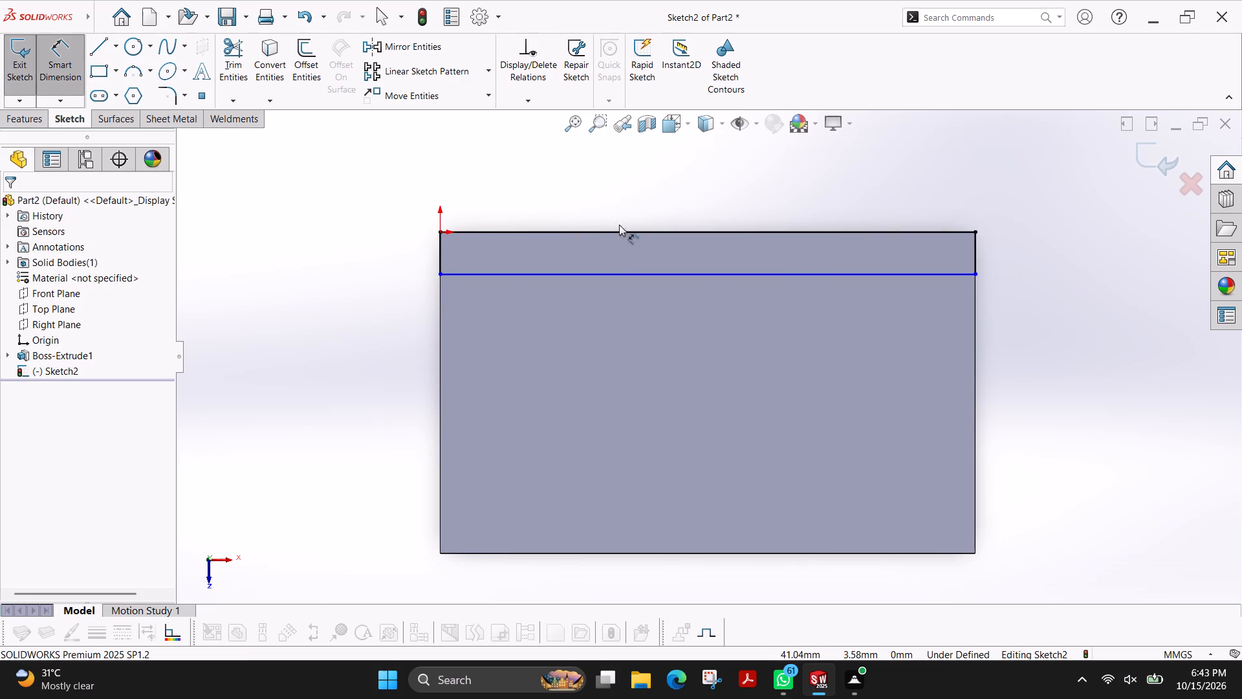
left_click(632, 235)
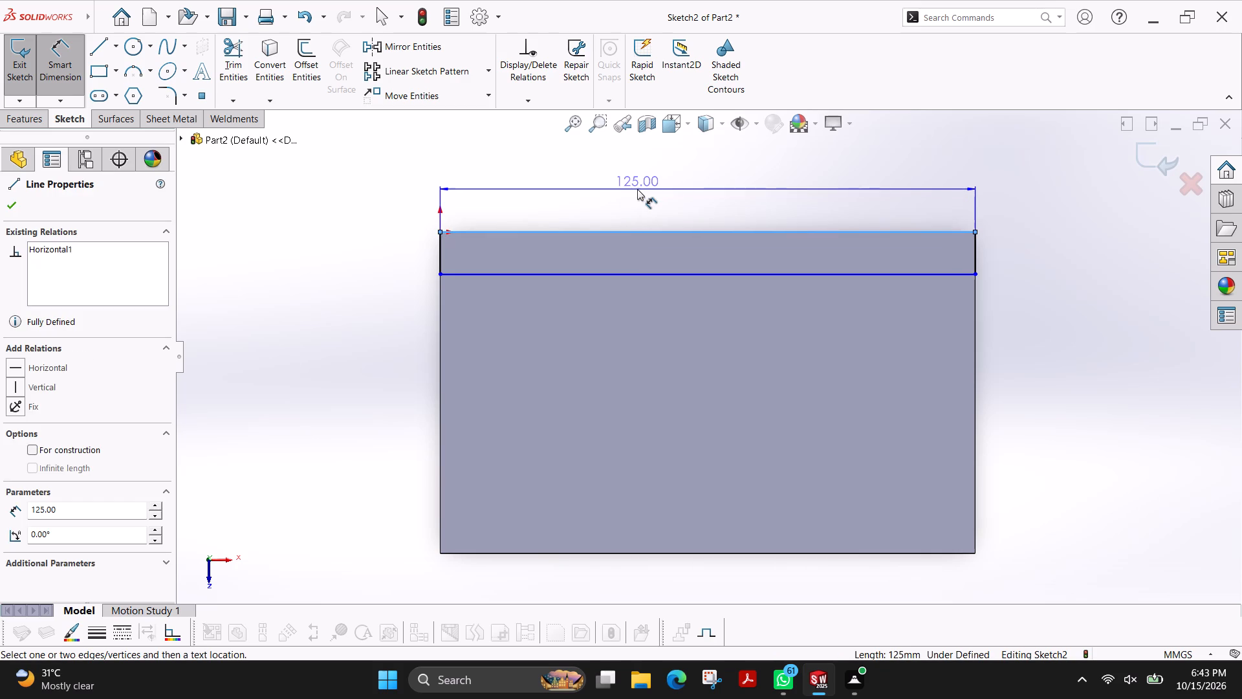
key("Escape")
left_click(437, 247)
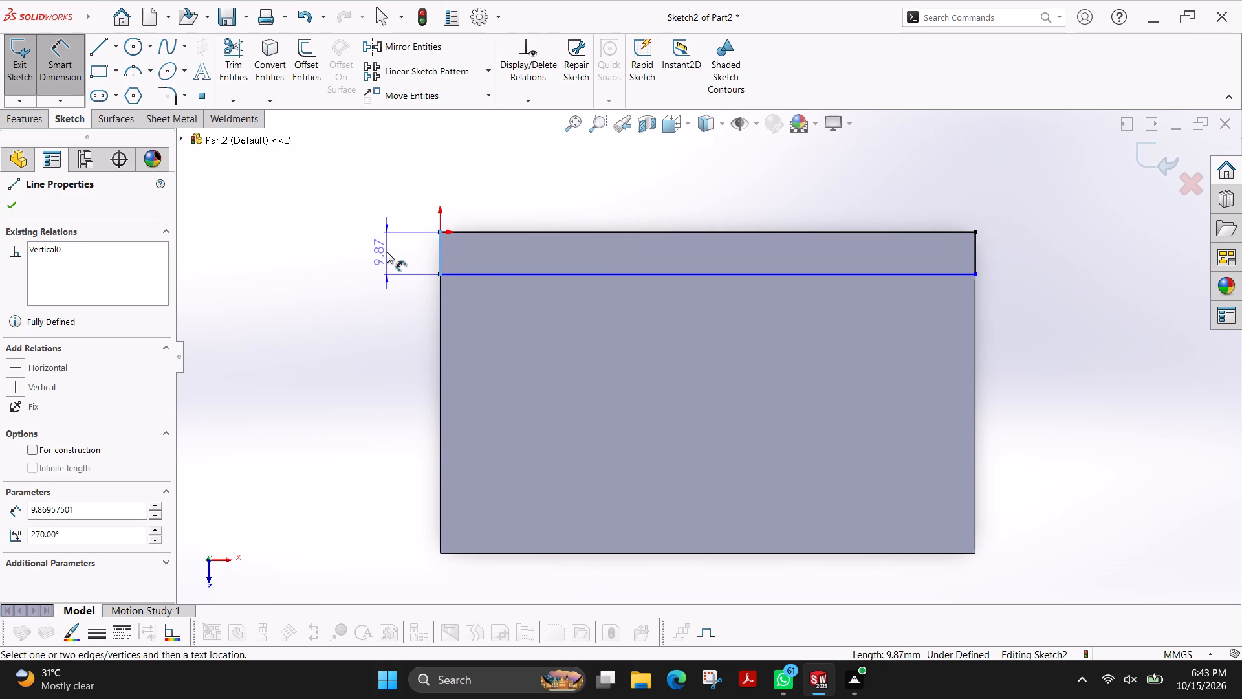
left_click(387, 252)
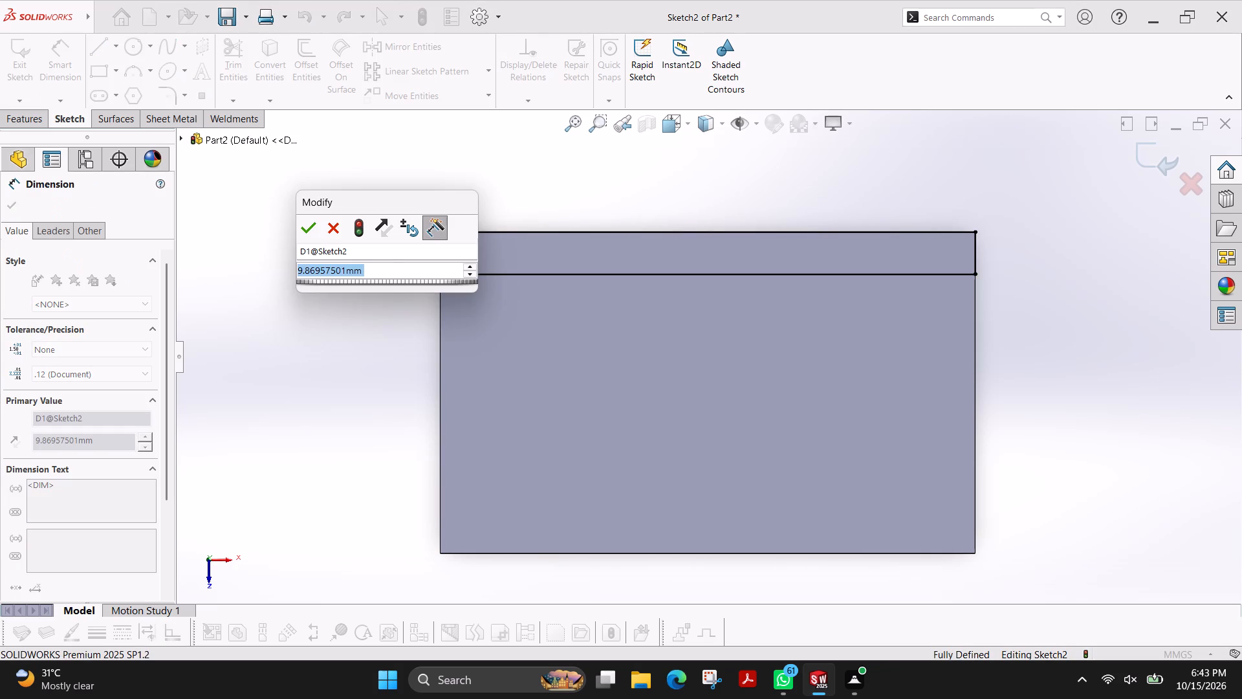
type("10")
key("Return")
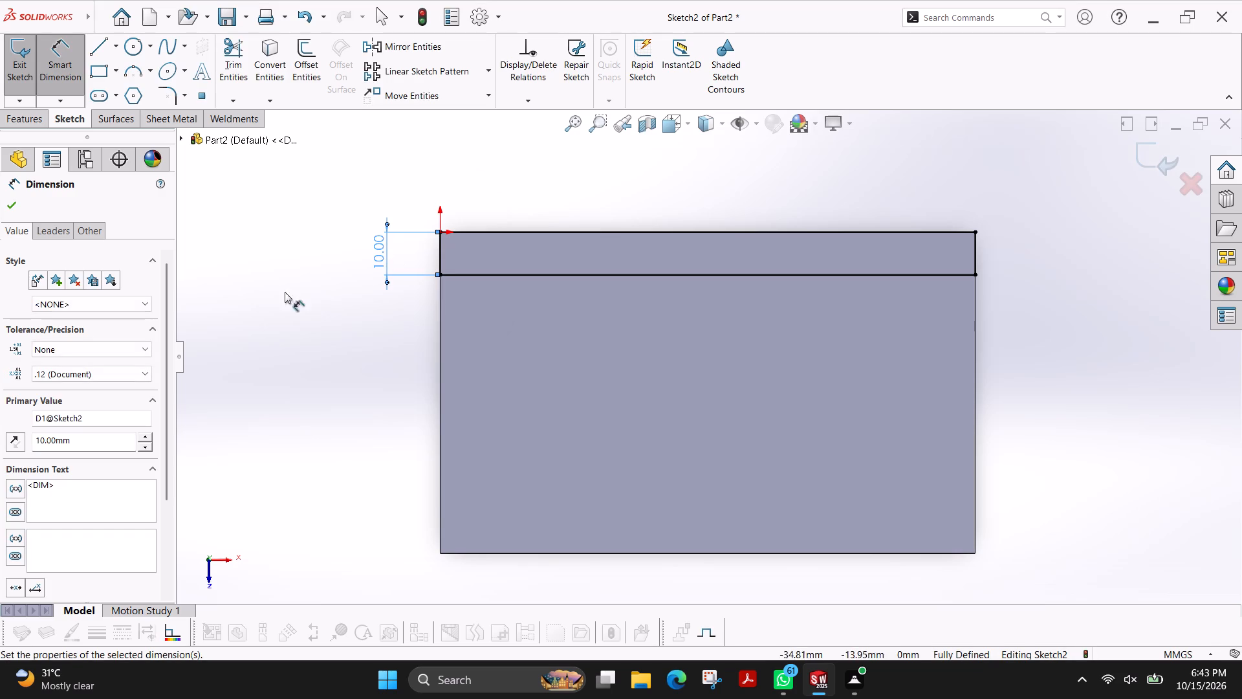
Extrude the 10 mm strip upward as a boss with a Blind depth of 55 mm to form the long wall.
left_click(21, 116)
left_click(32, 72)
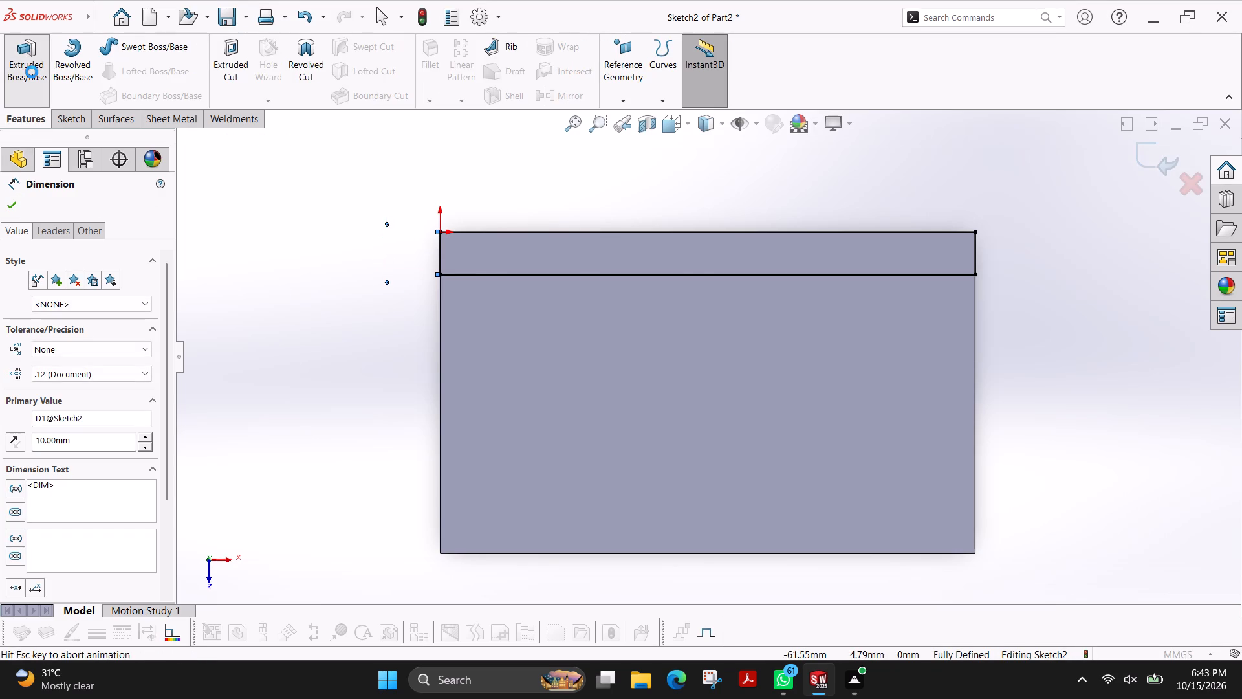
scroll(457, 291, "up", 2)
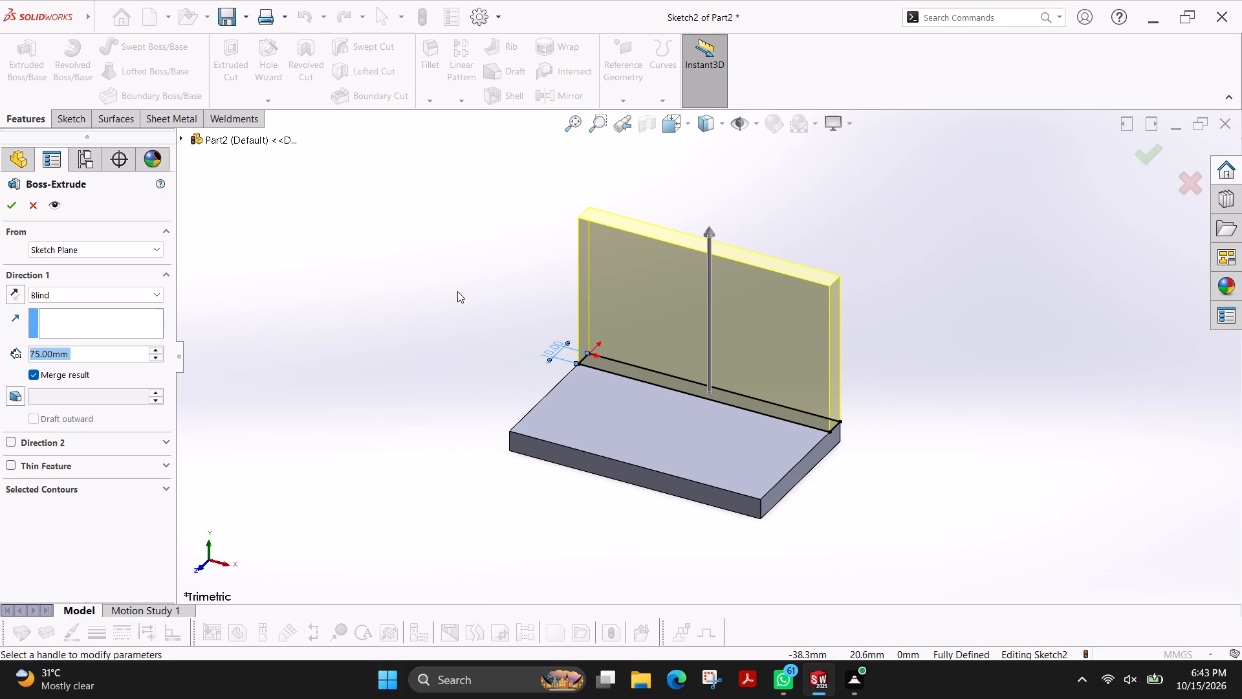
double_click(96, 355)
type("55")
key("Return")
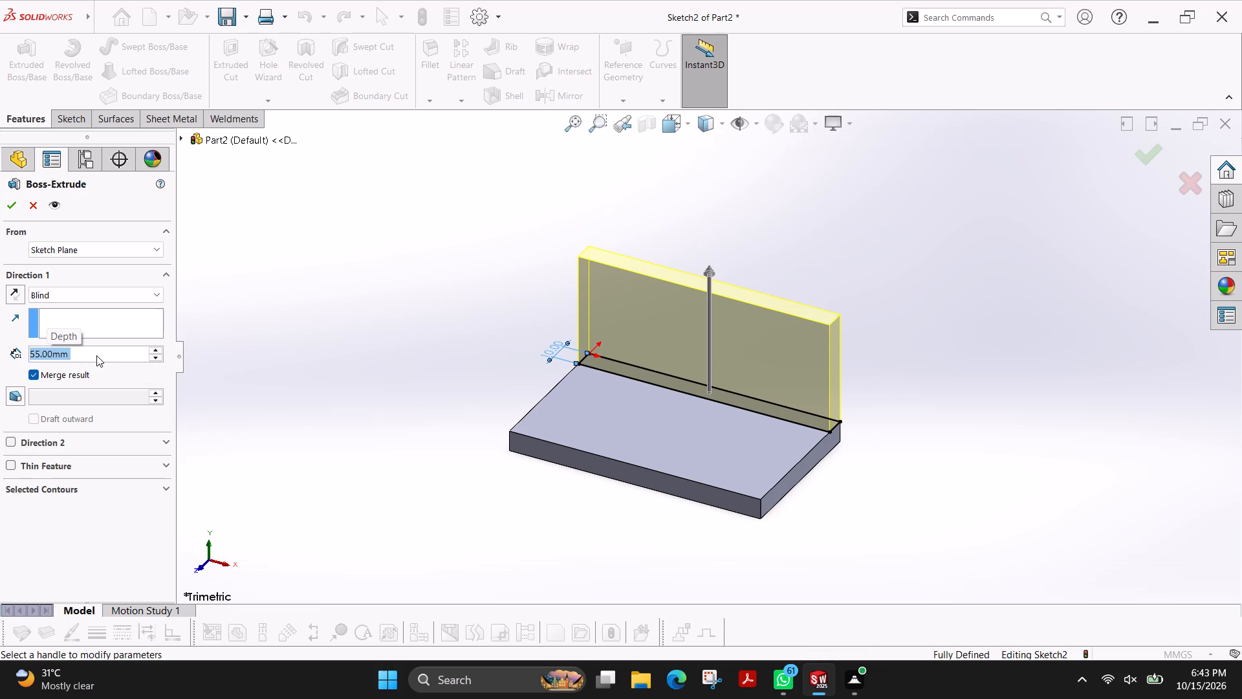
left_click(10, 212)
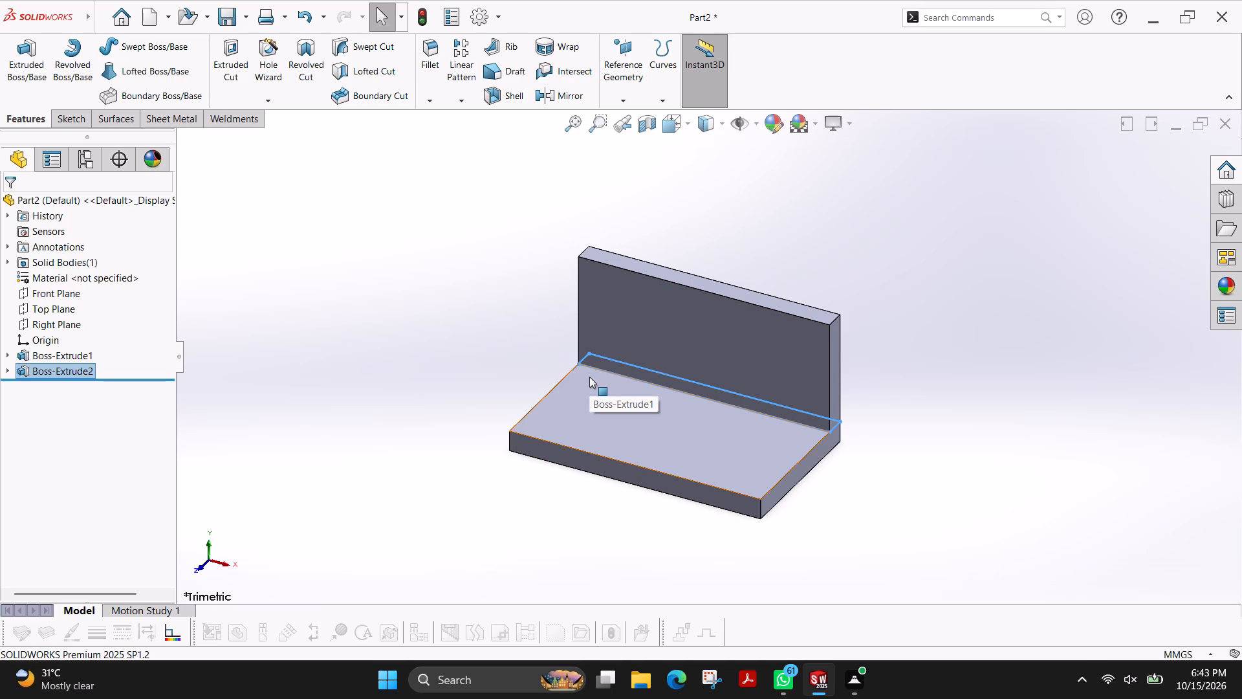
On the base plate's upper face, sketch a corner rectangle about 9 mm wide along the origin-side short edge, from the front corner to the wall.
left_click(604, 407)
left_click(75, 120)
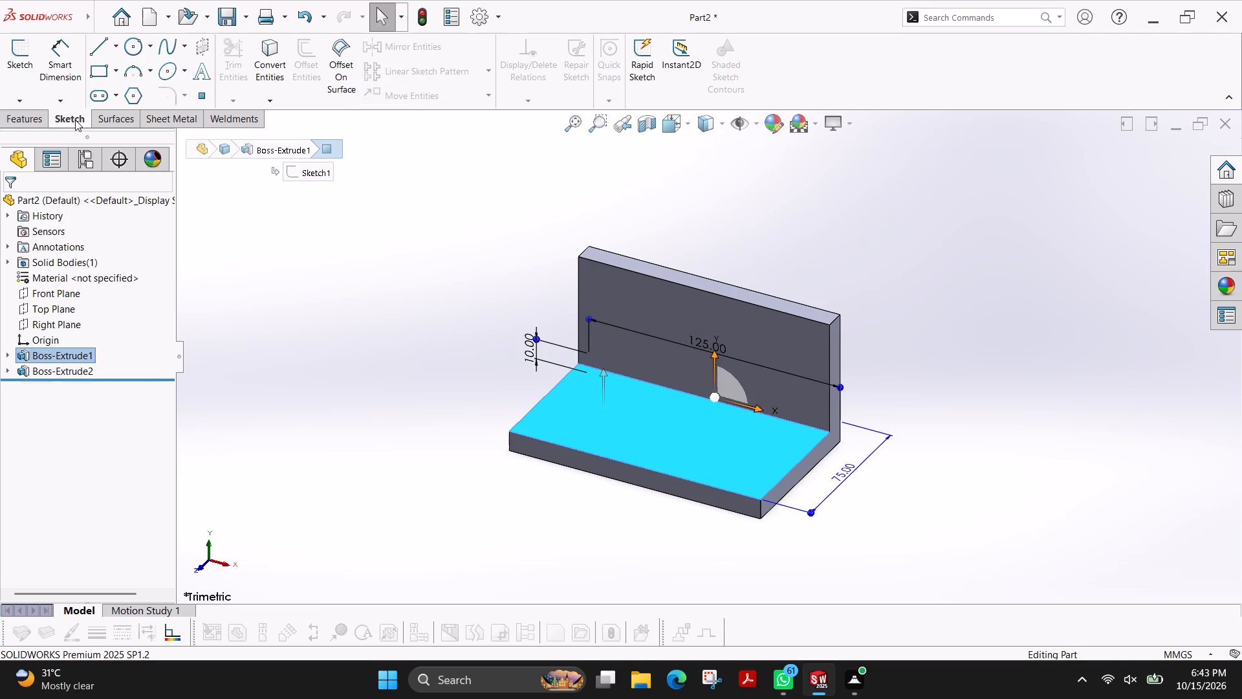
left_click(20, 56)
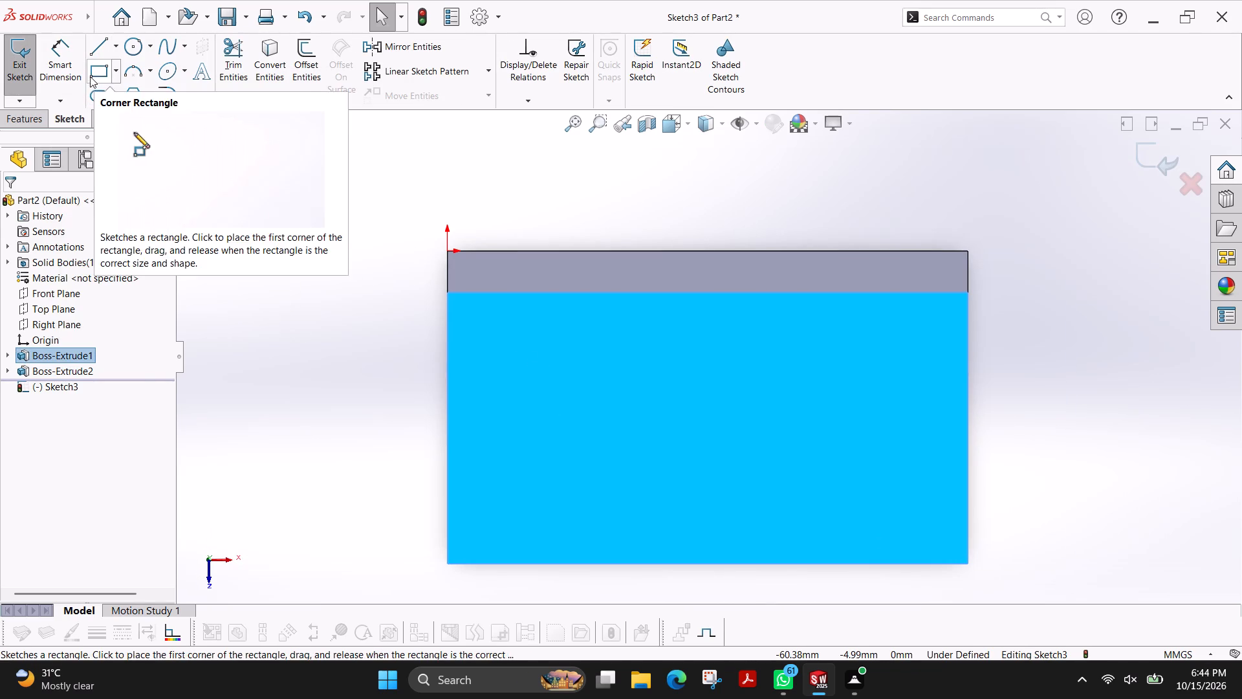
left_click(92, 76)
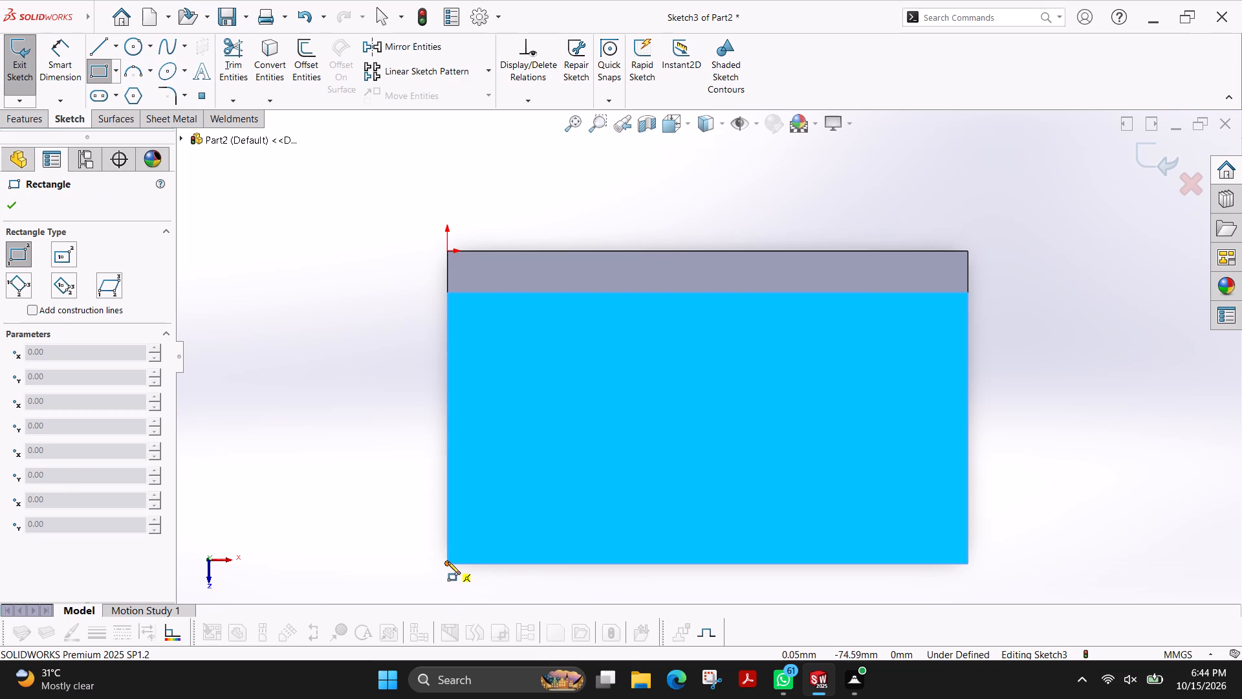
left_click(447, 562)
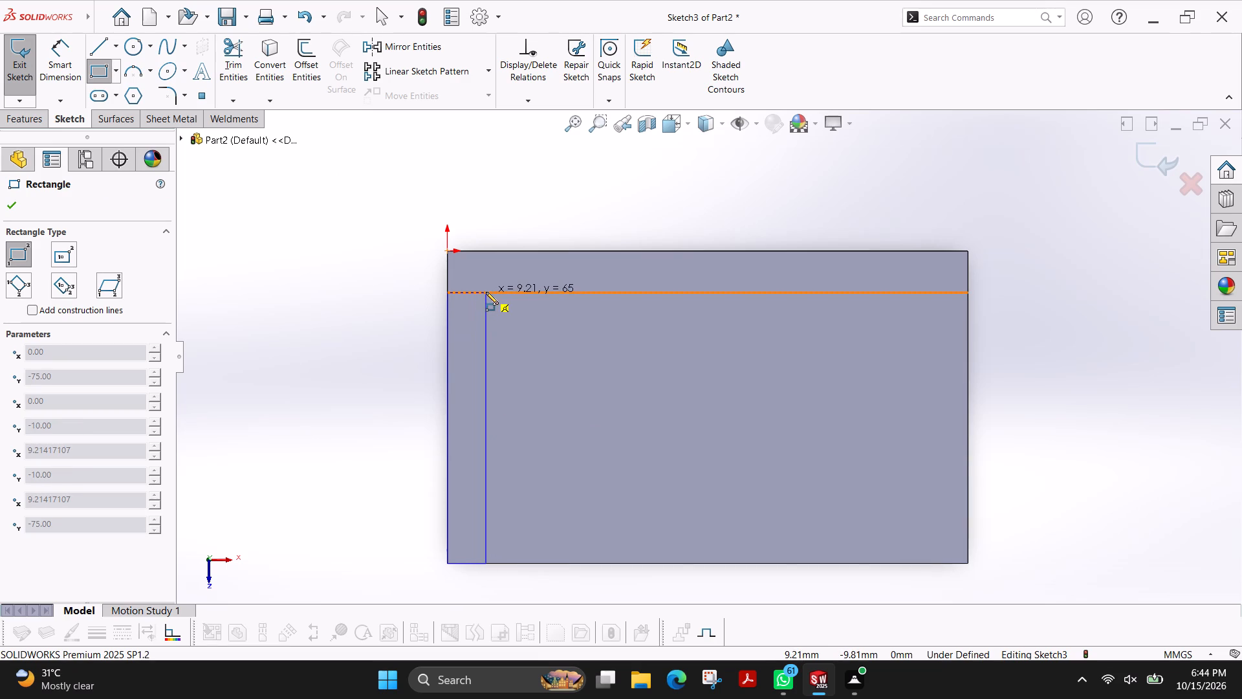
left_click(486, 292)
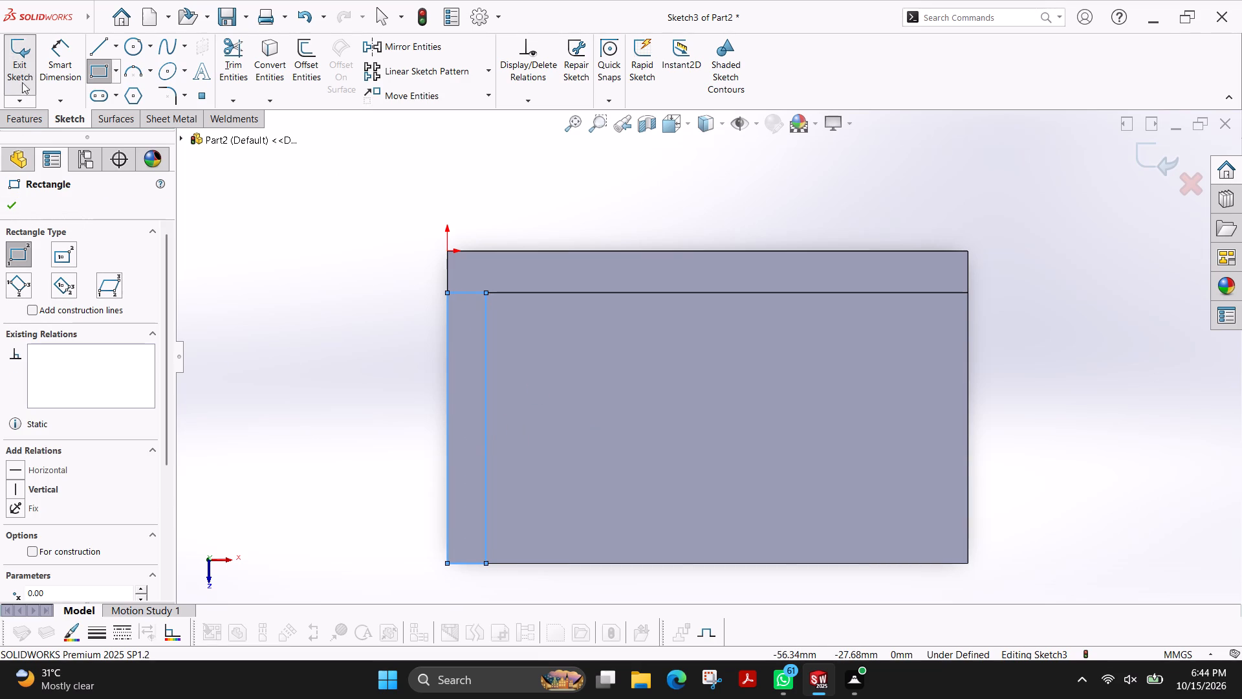
Dimension the new rectangle's width to 10 mm.
left_click(53, 71)
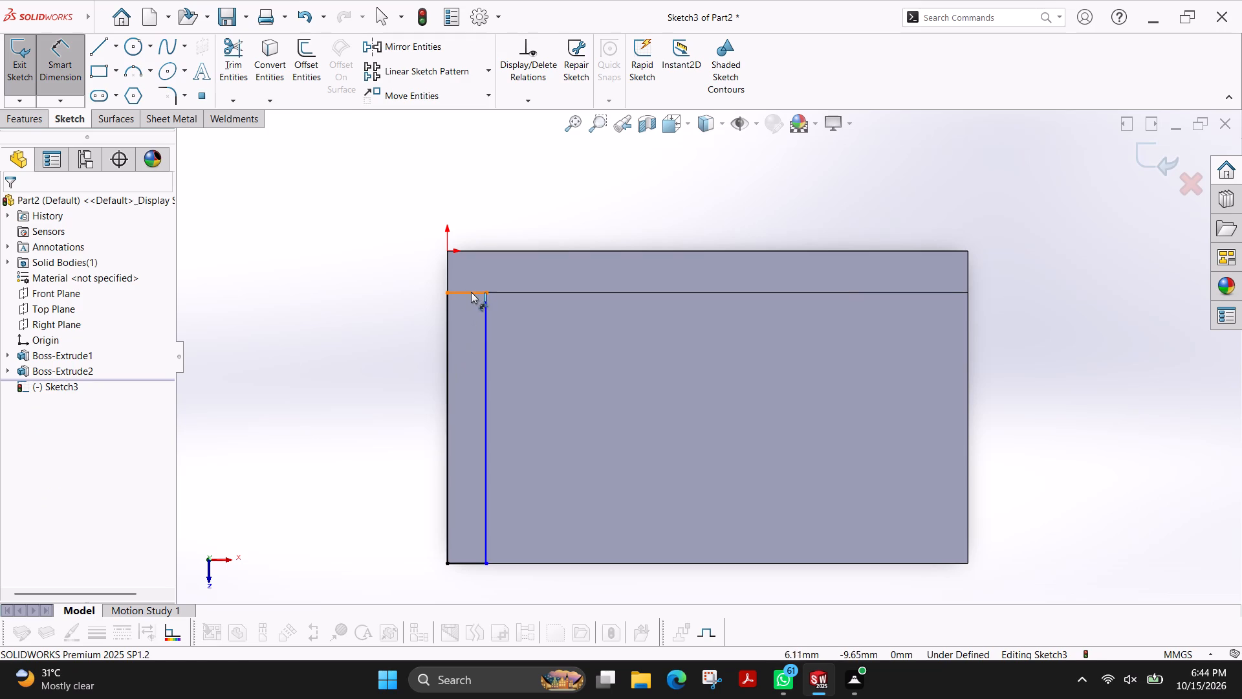
left_click(471, 292)
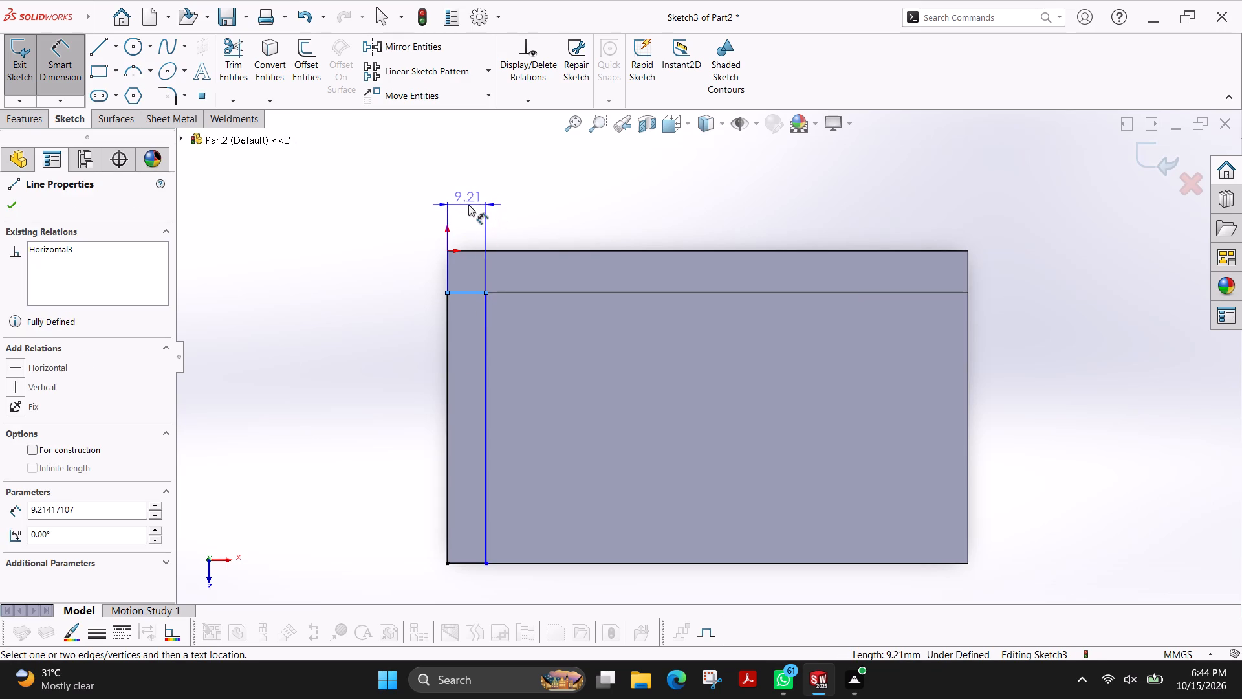
left_click(468, 205)
type("10")
key("Return")
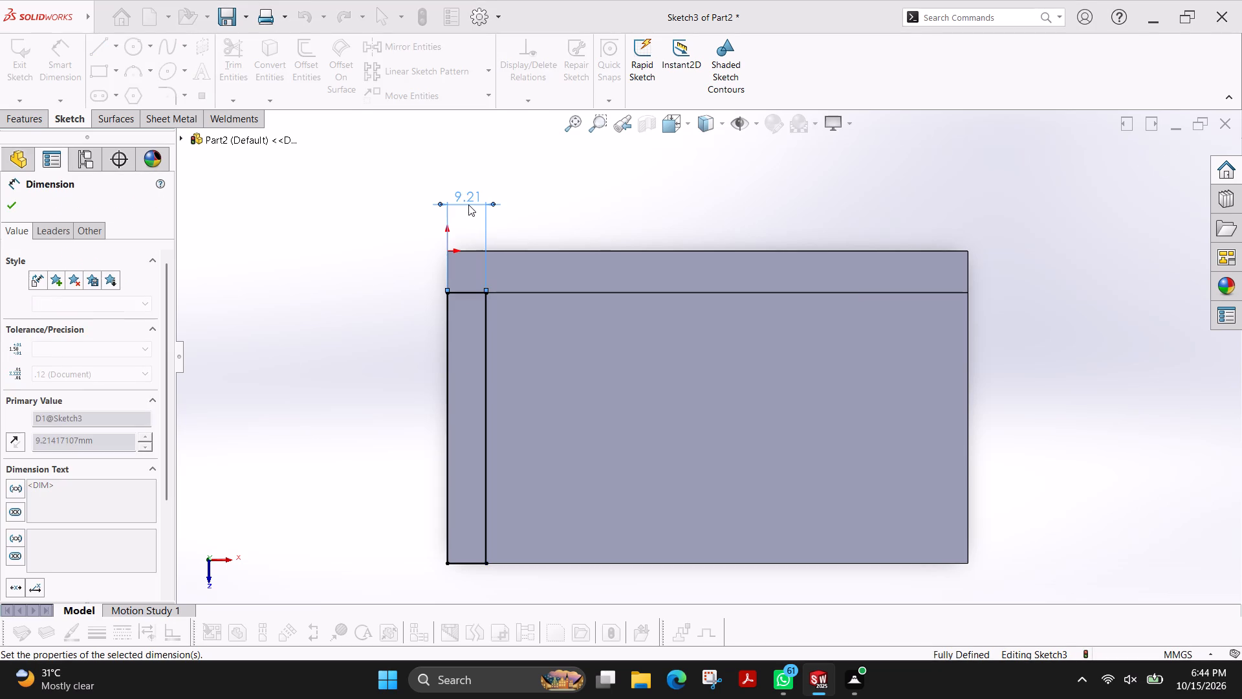
Extrude the short-edge rectangle upward as a boss with a Blind depth of 55 mm.
left_click(26, 120)
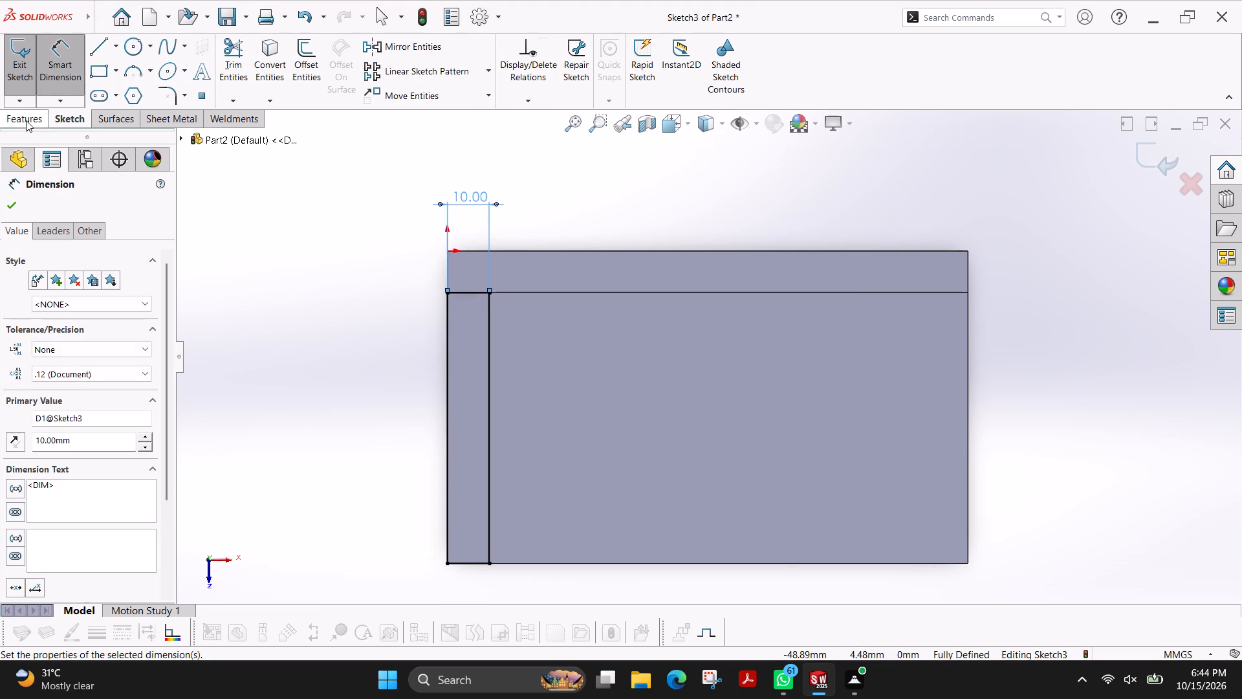
left_click(24, 81)
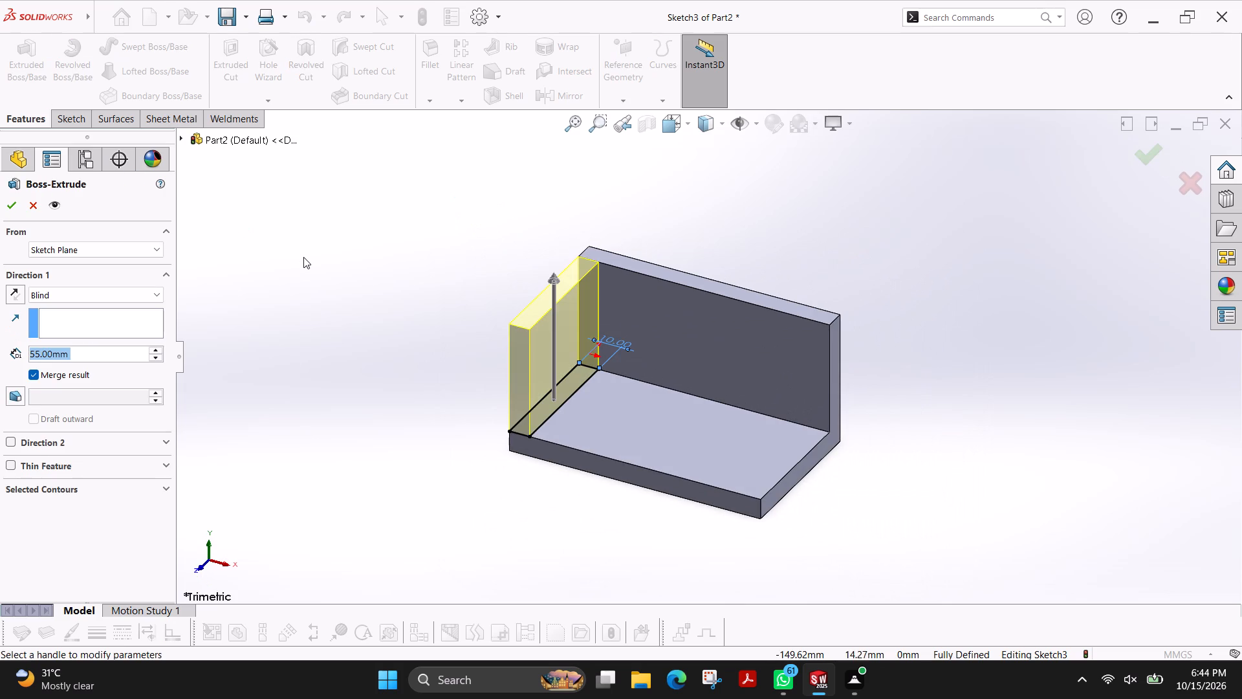
left_click(10, 211)
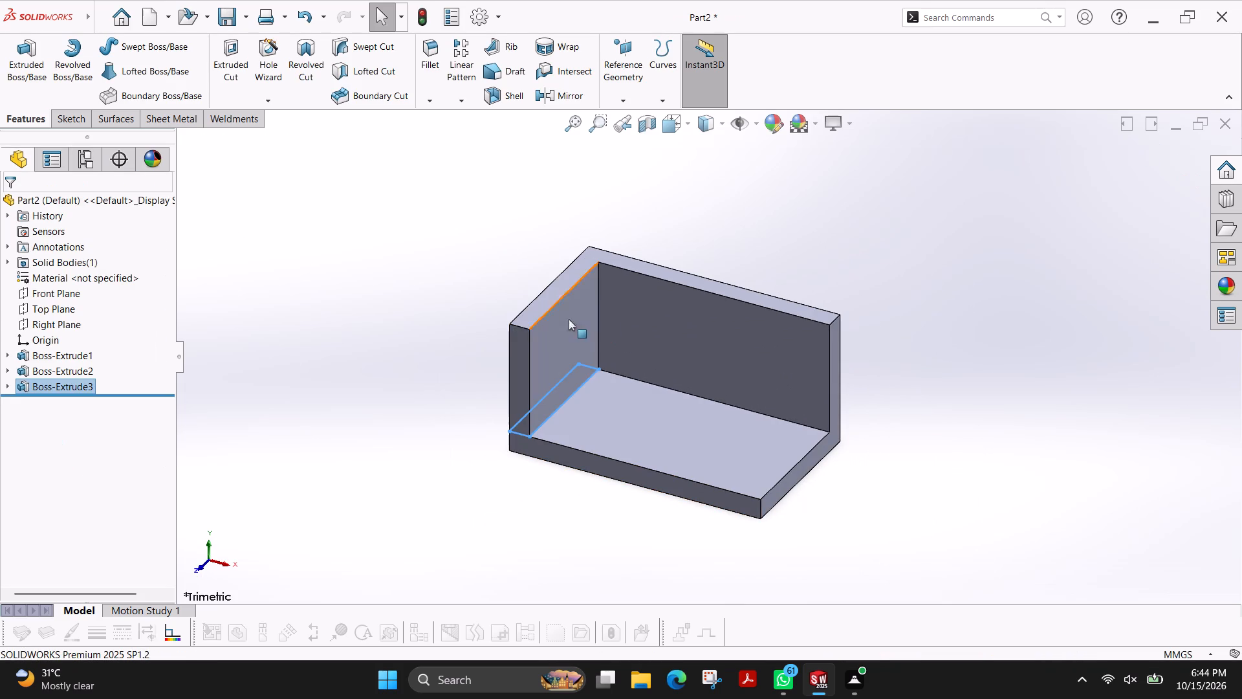
On the short wall's inner face, sketch a closed triangle joining the top corner at the long wall, bottom front corner and top front corner.
left_click(564, 327)
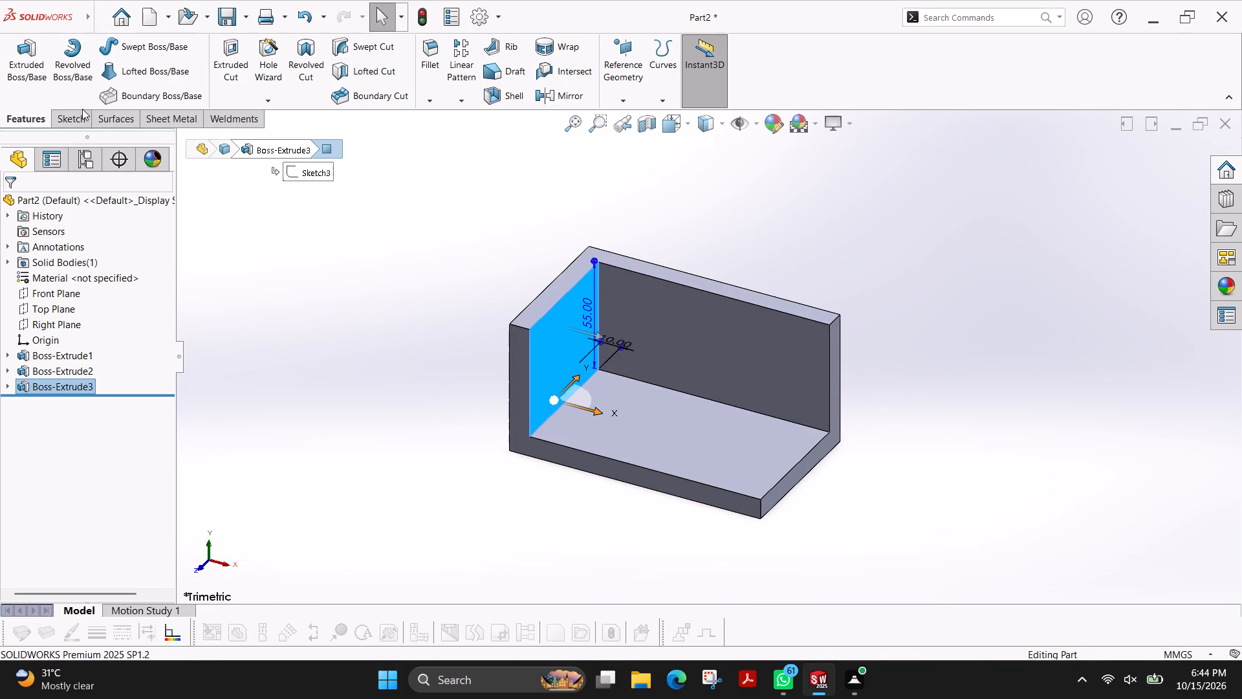
left_click(74, 117)
left_click(30, 66)
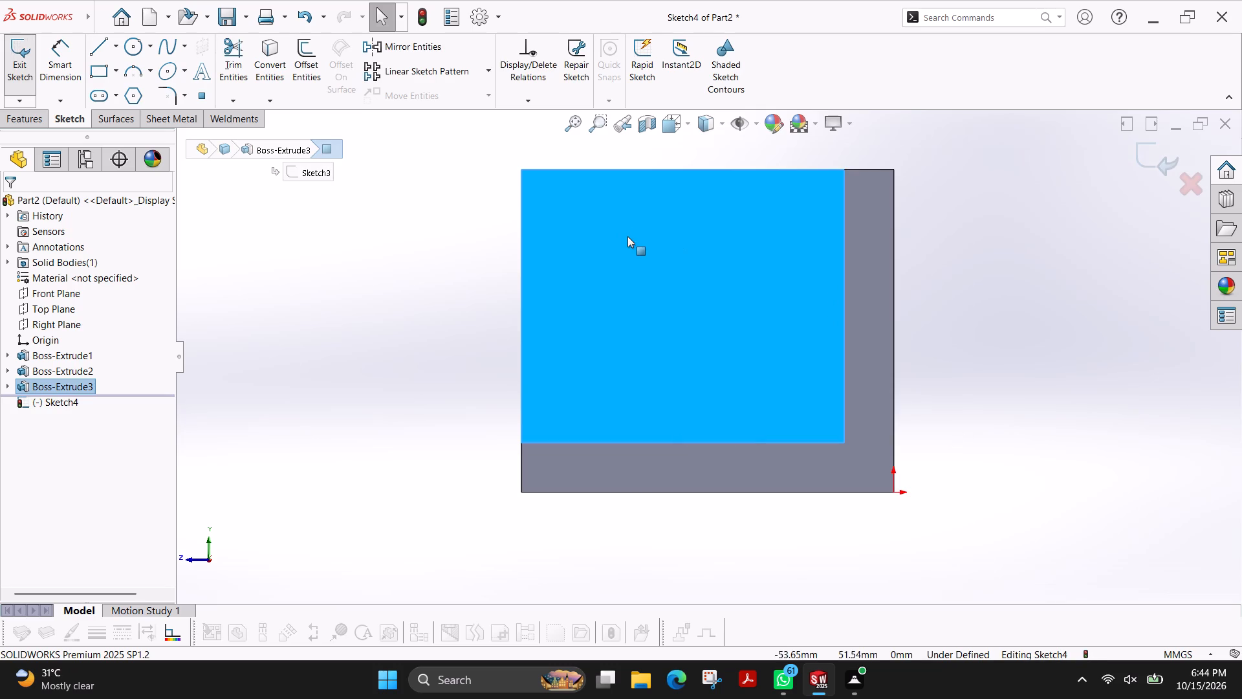
left_click(102, 56)
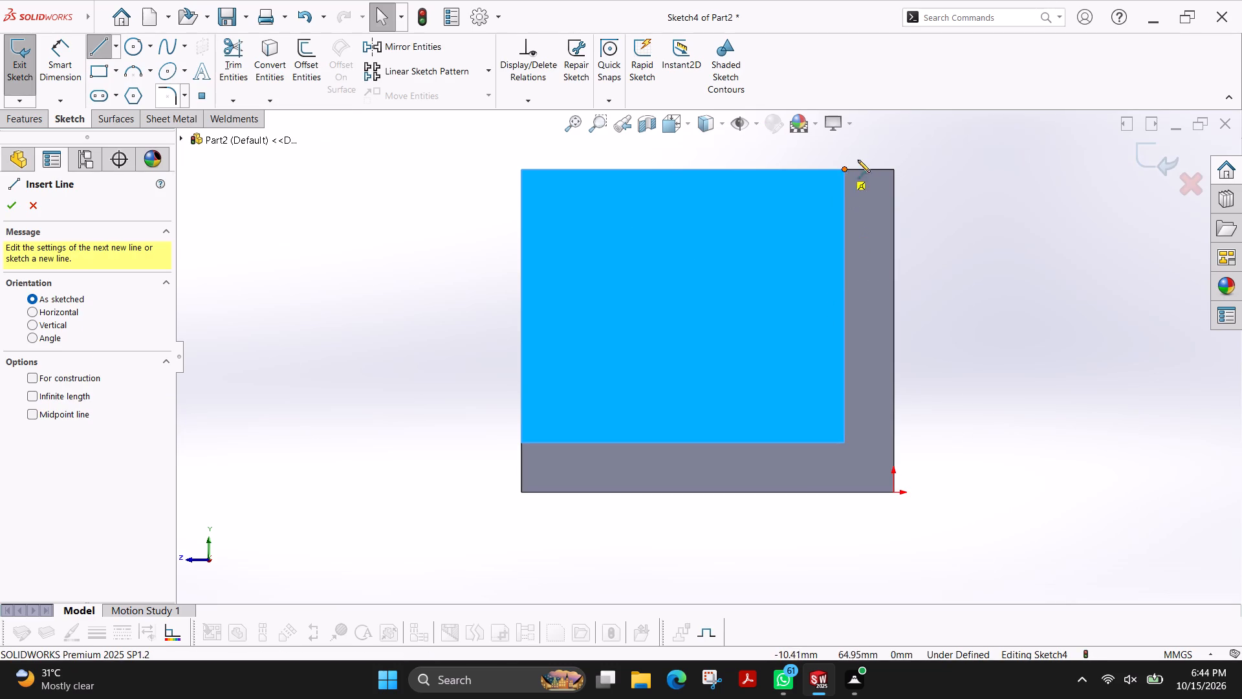
left_click(843, 170)
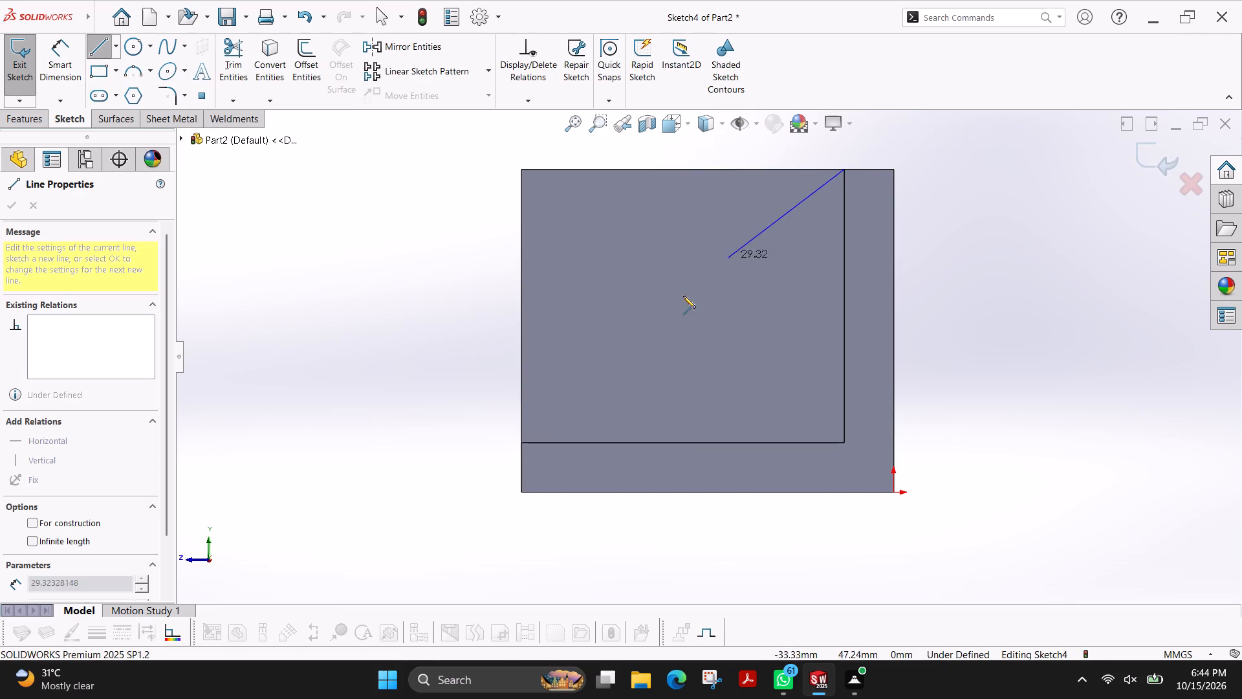
left_click(522, 443)
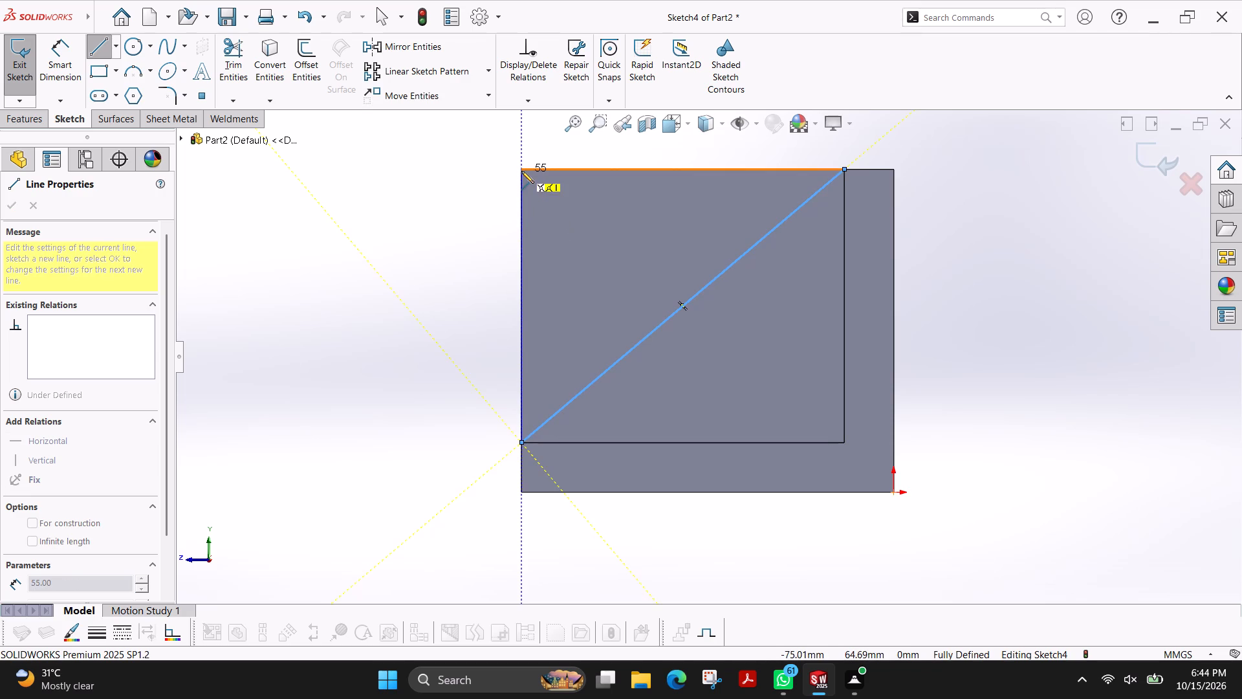
left_click(521, 169)
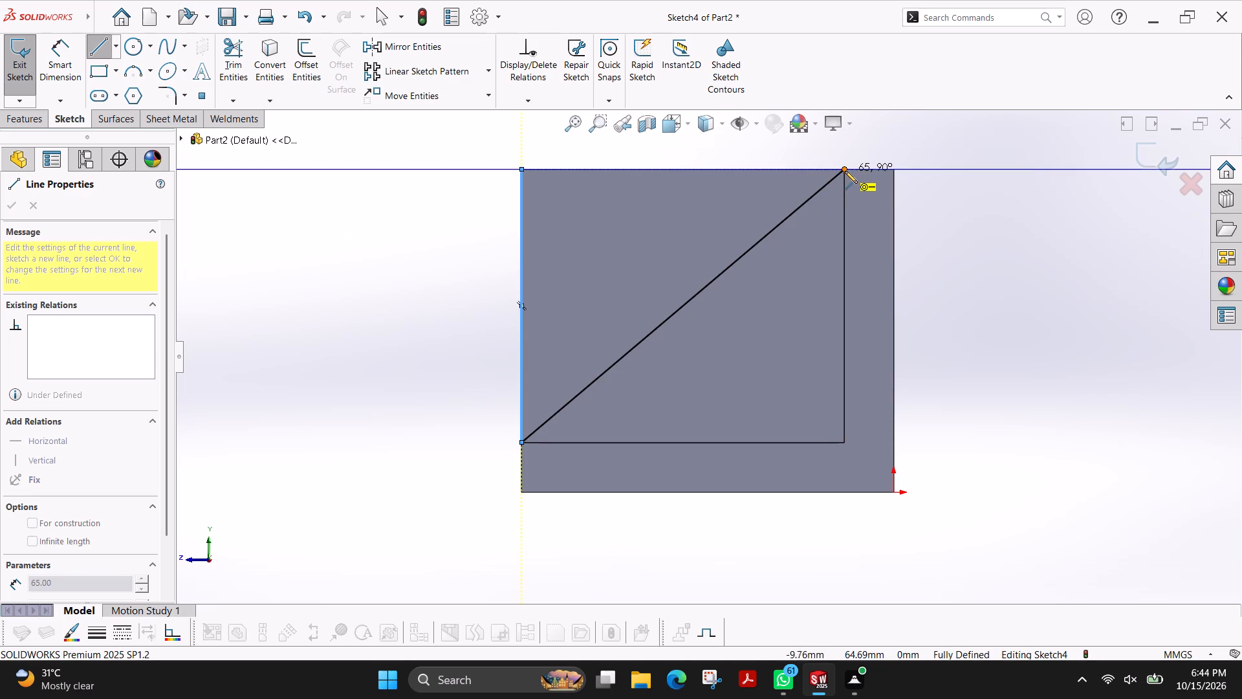
left_click(843, 170)
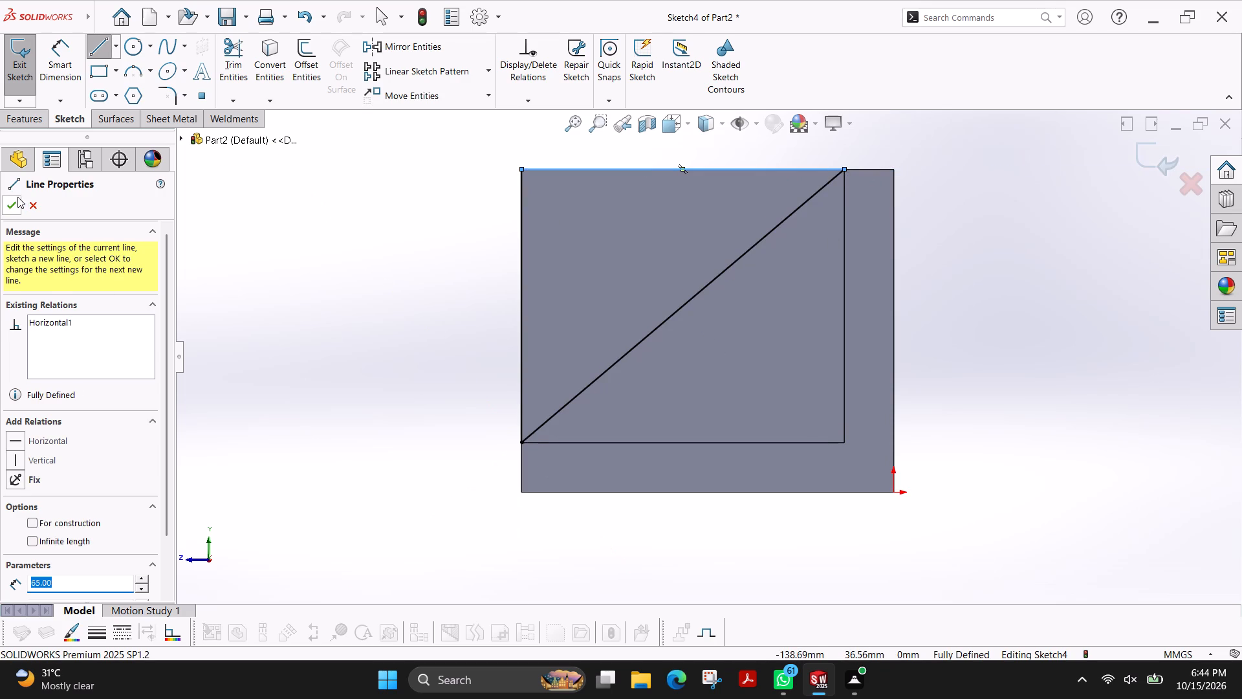
left_click(17, 198)
Cut-extrude the triangle through the short wall's thickness, choosing an end condition that needs no reference vertex.
left_click(32, 111)
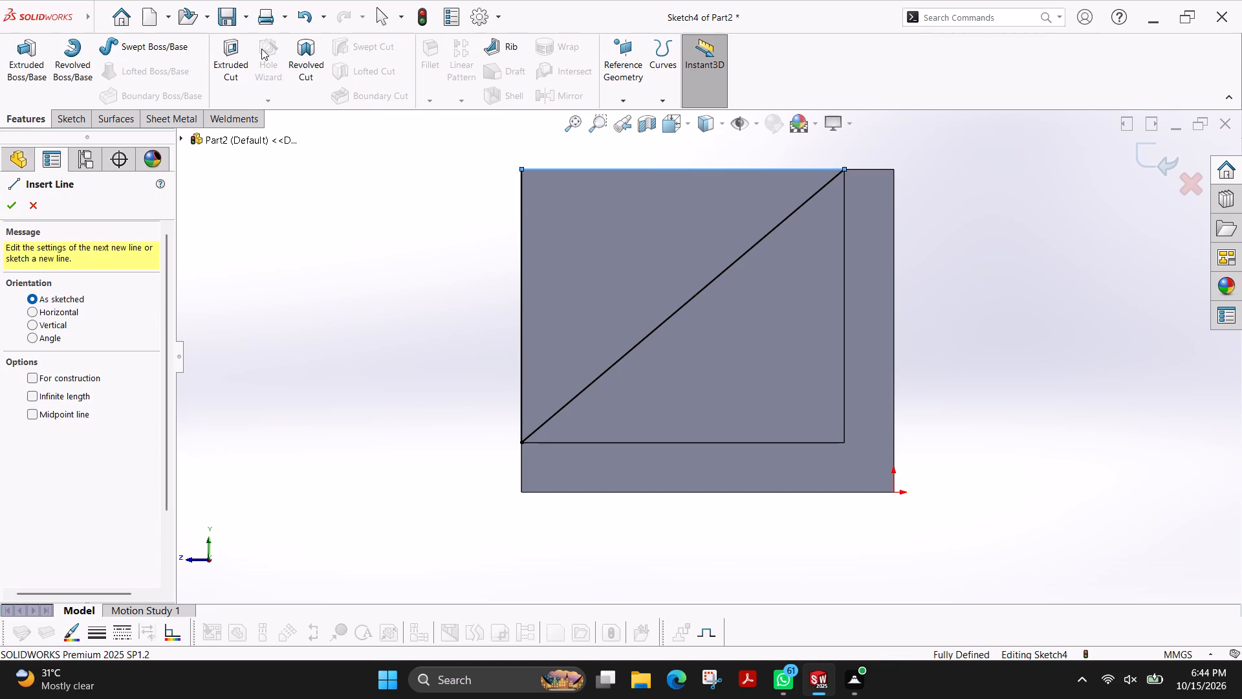
left_click(242, 53)
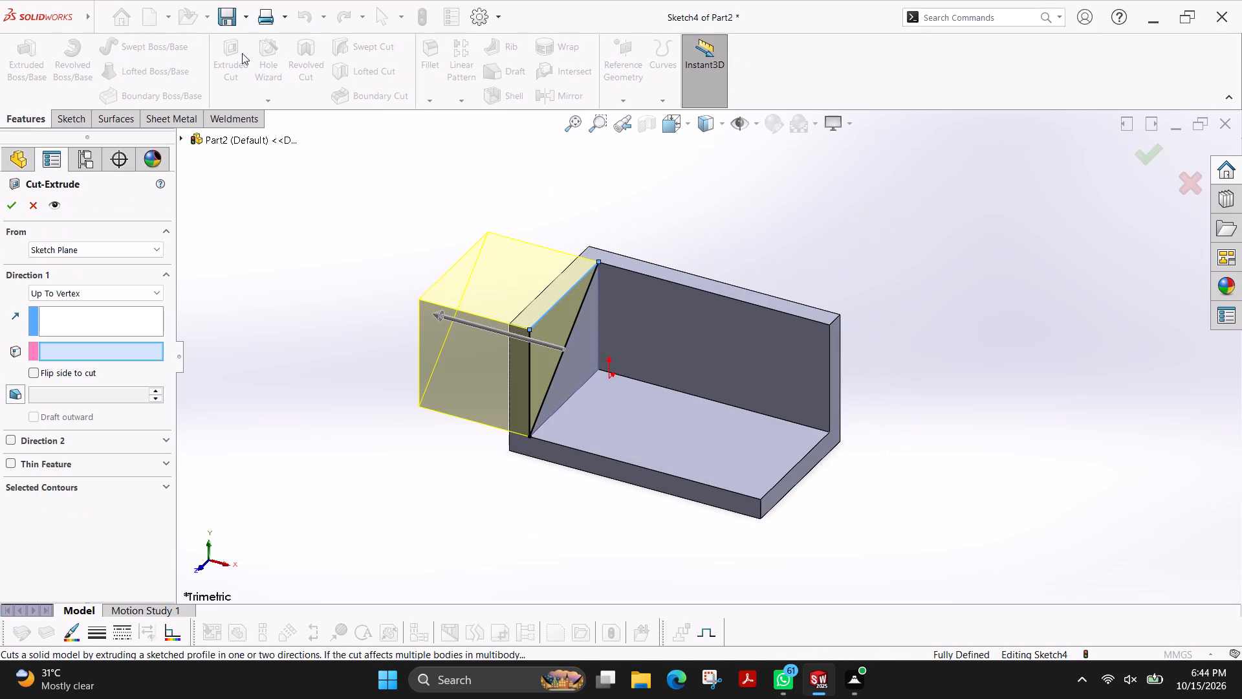
left_click(12, 205)
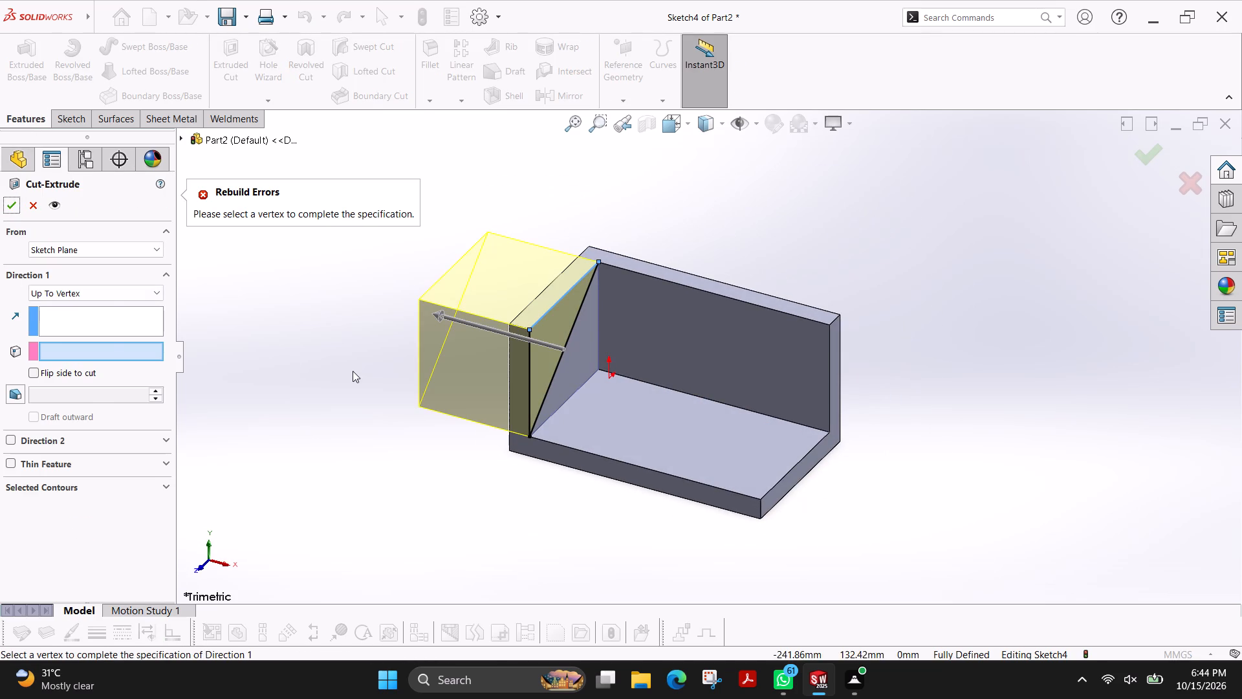
left_click(12, 208)
left_click(12, 208)
left_click(85, 290)
left_click(80, 302)
left_click(9, 198)
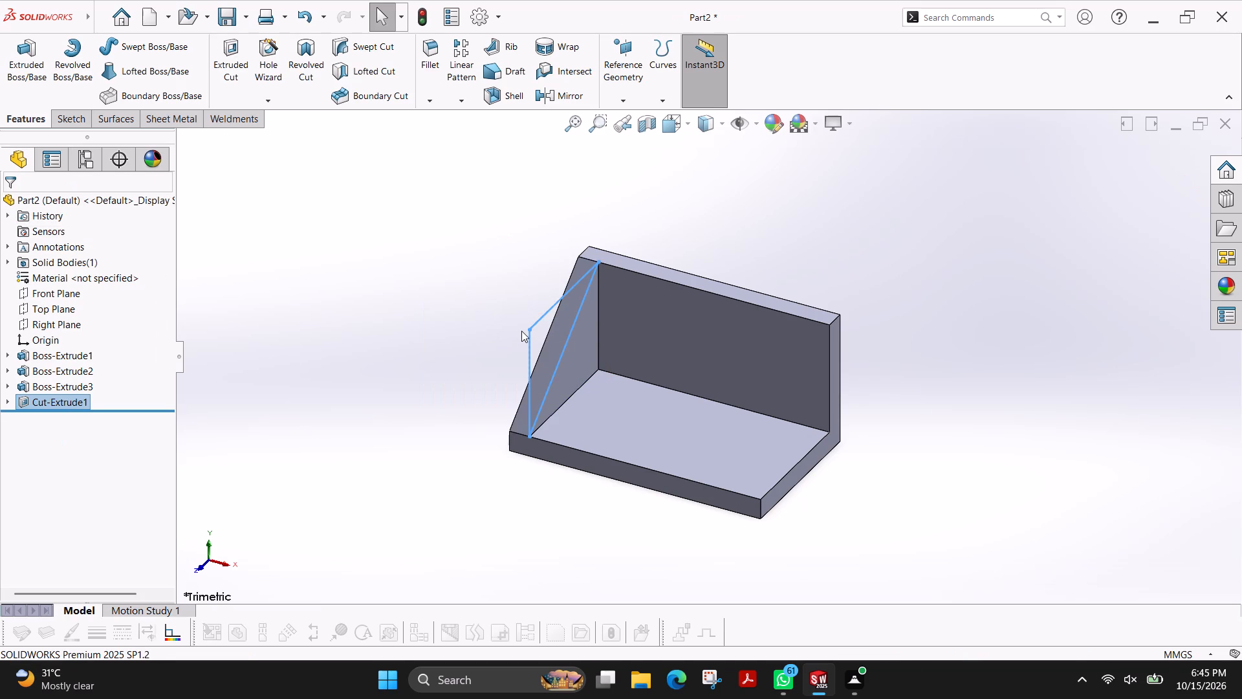
key("Escape")
On the base plate's top face, sketch a circle of about 9.6 mm radius in the open area between the walls.
scroll(615, 360, "down", 1)
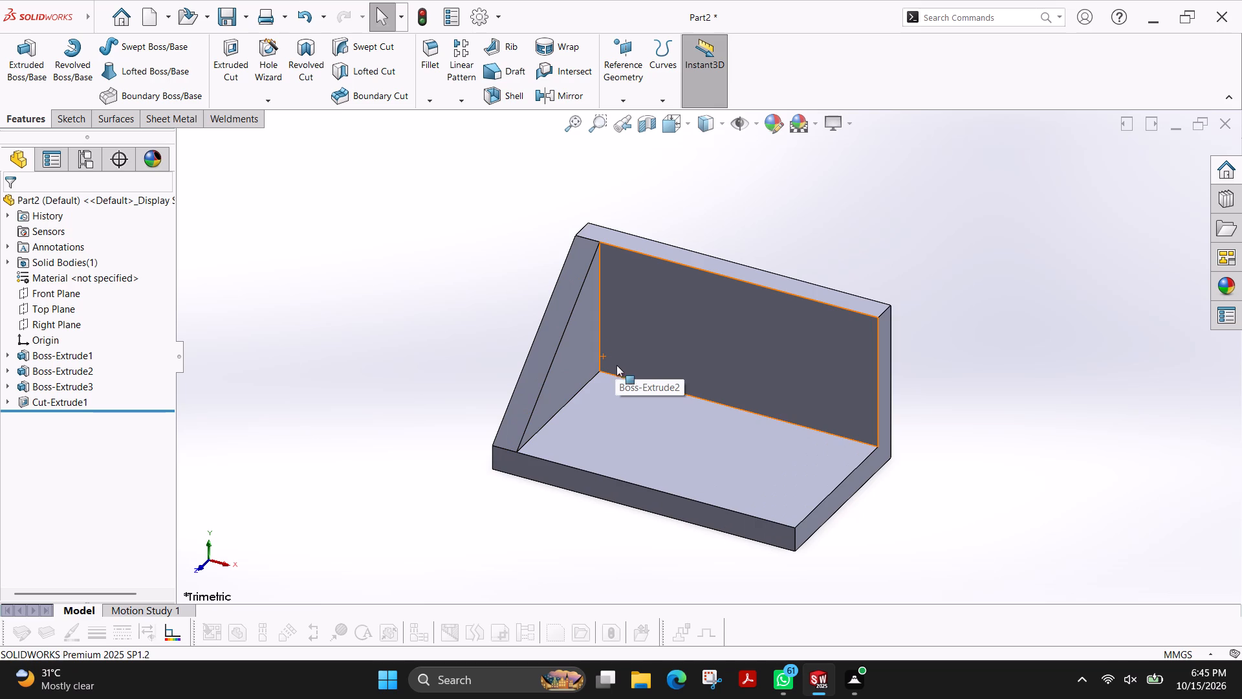
left_click(664, 430)
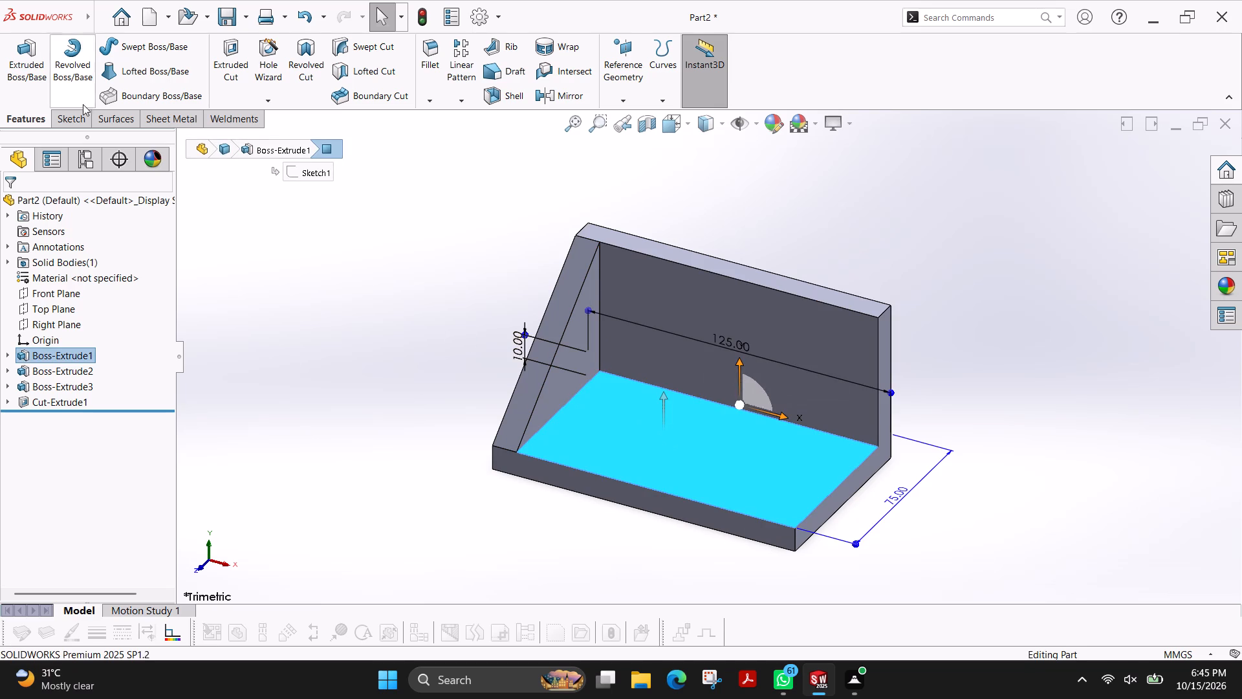
left_click(83, 117)
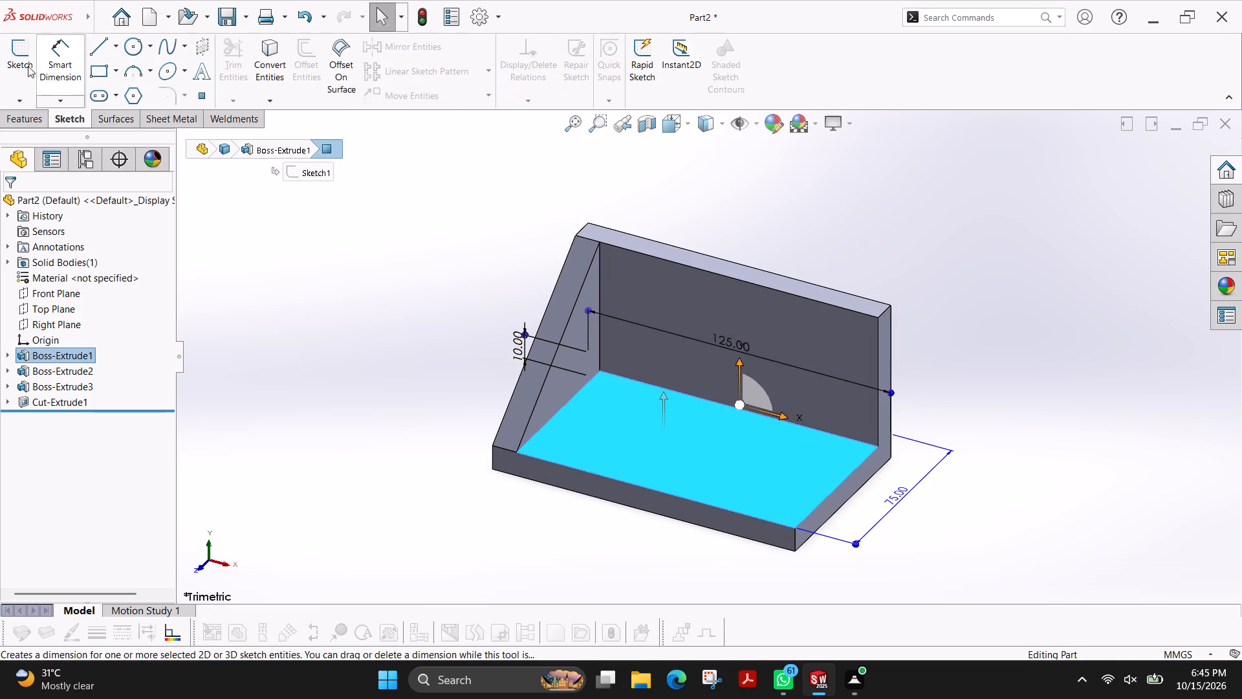
left_click(27, 60)
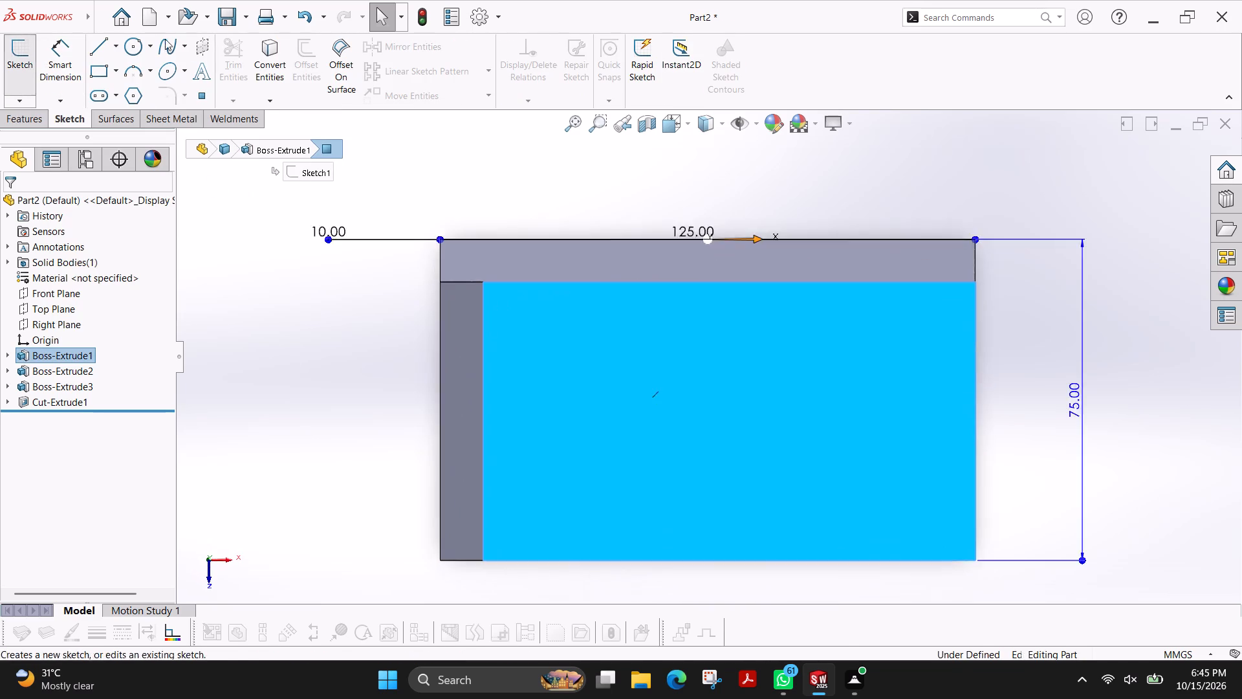
left_click(136, 42)
key("Escape")
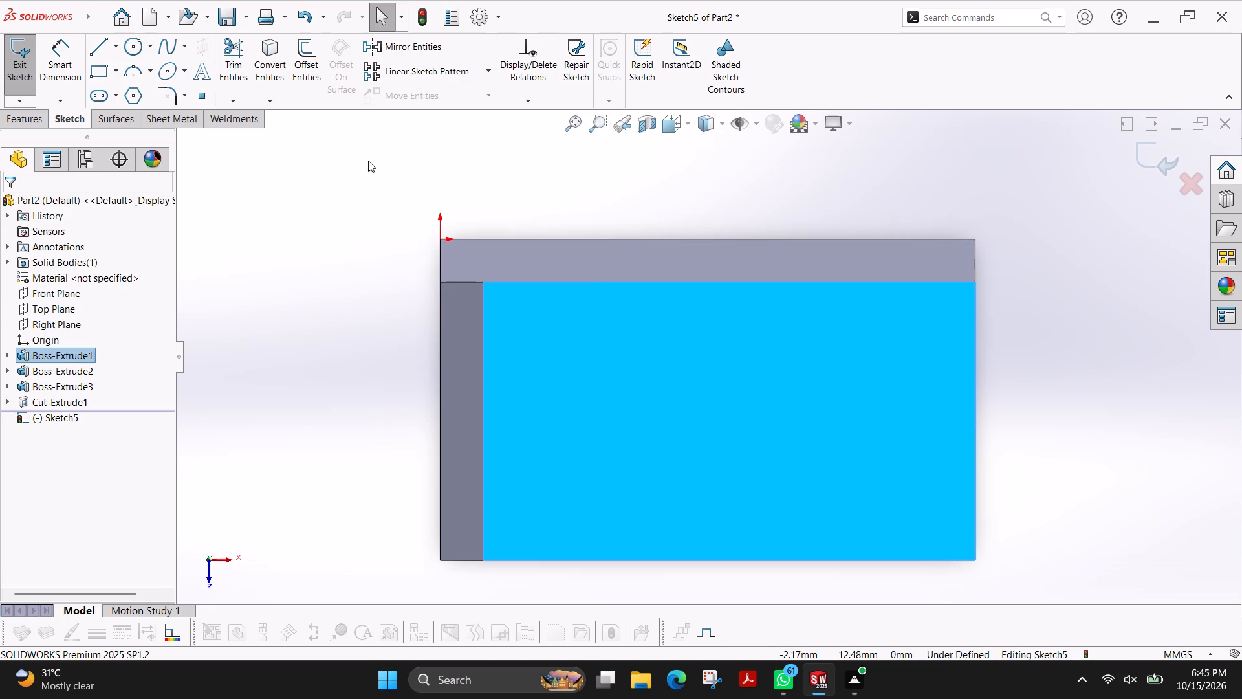
key("Escape")
left_click(128, 51)
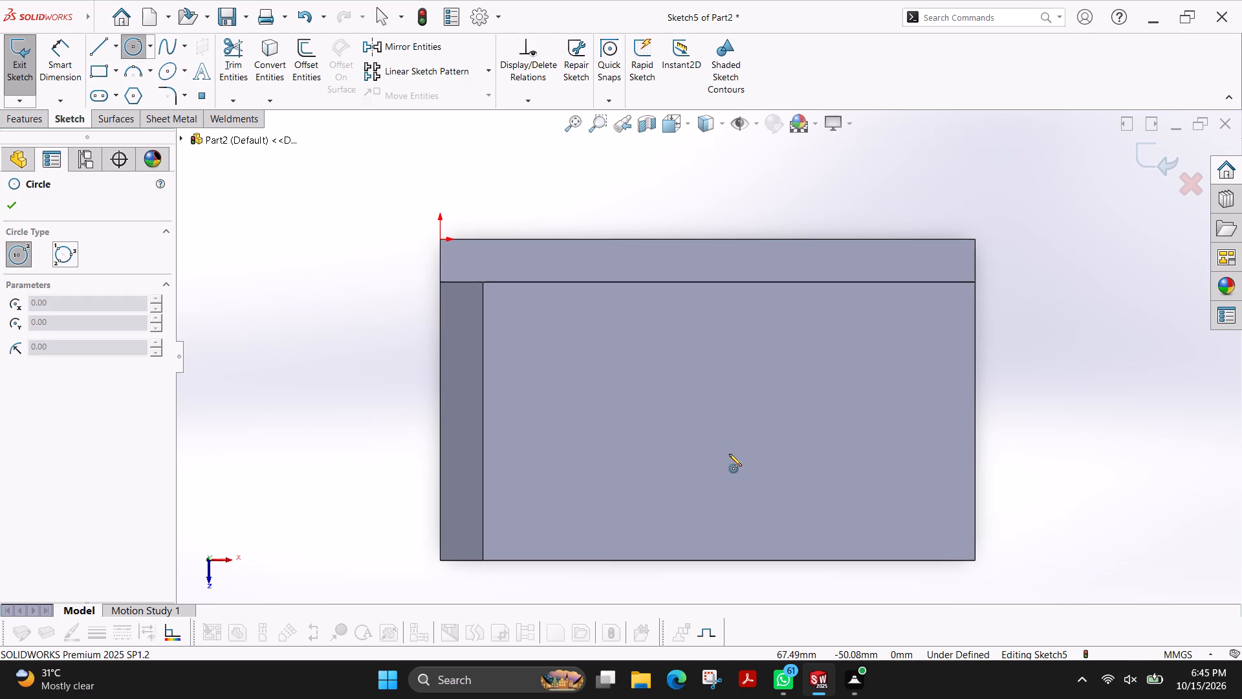
left_click(742, 443)
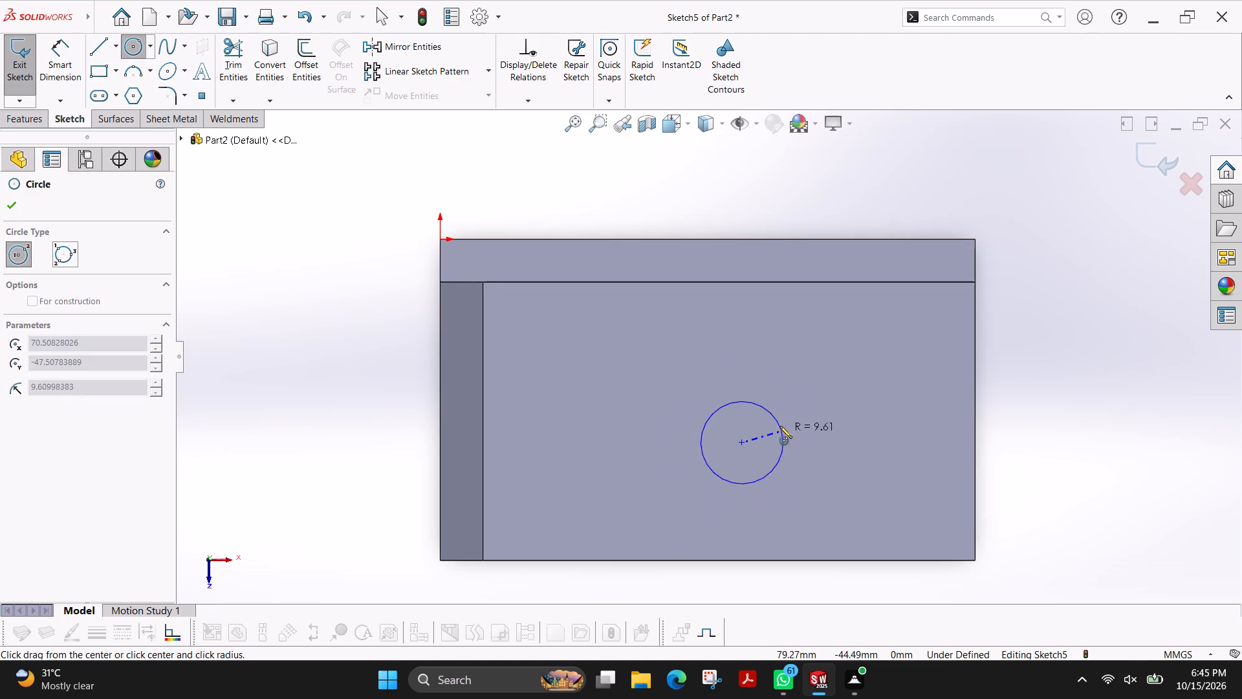
left_click(779, 425)
Dimension the circle's diameter to 20 mm.
left_click(69, 67)
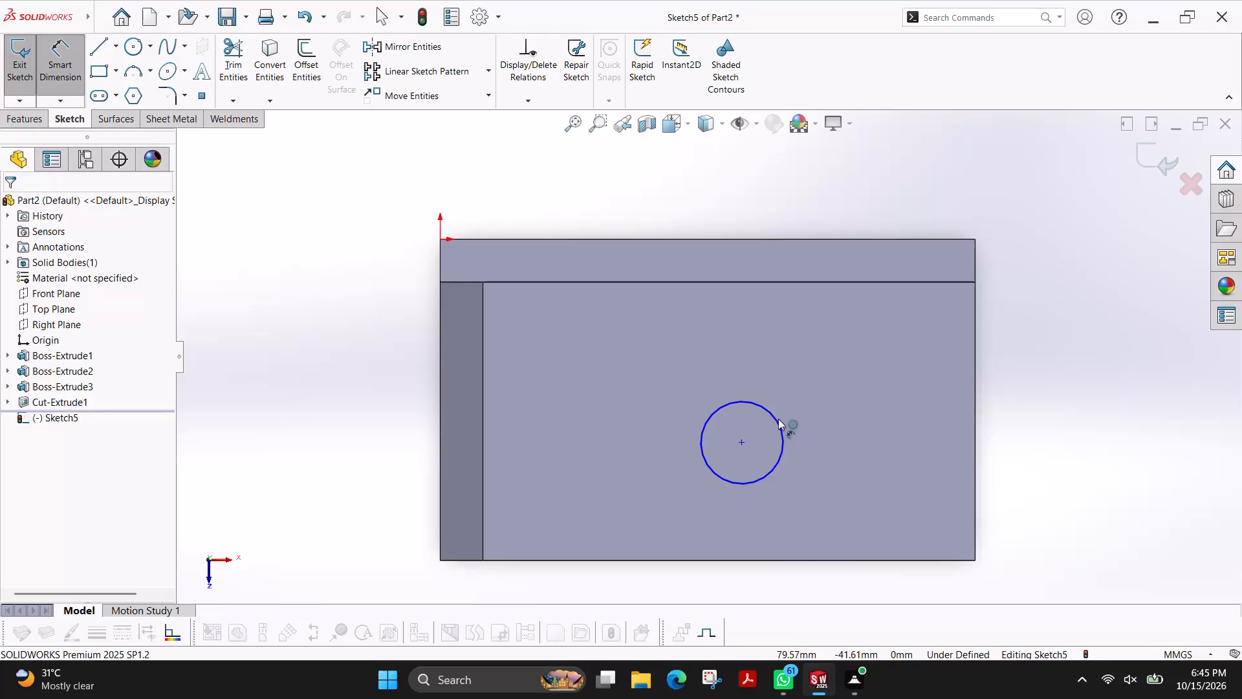
left_click(778, 419)
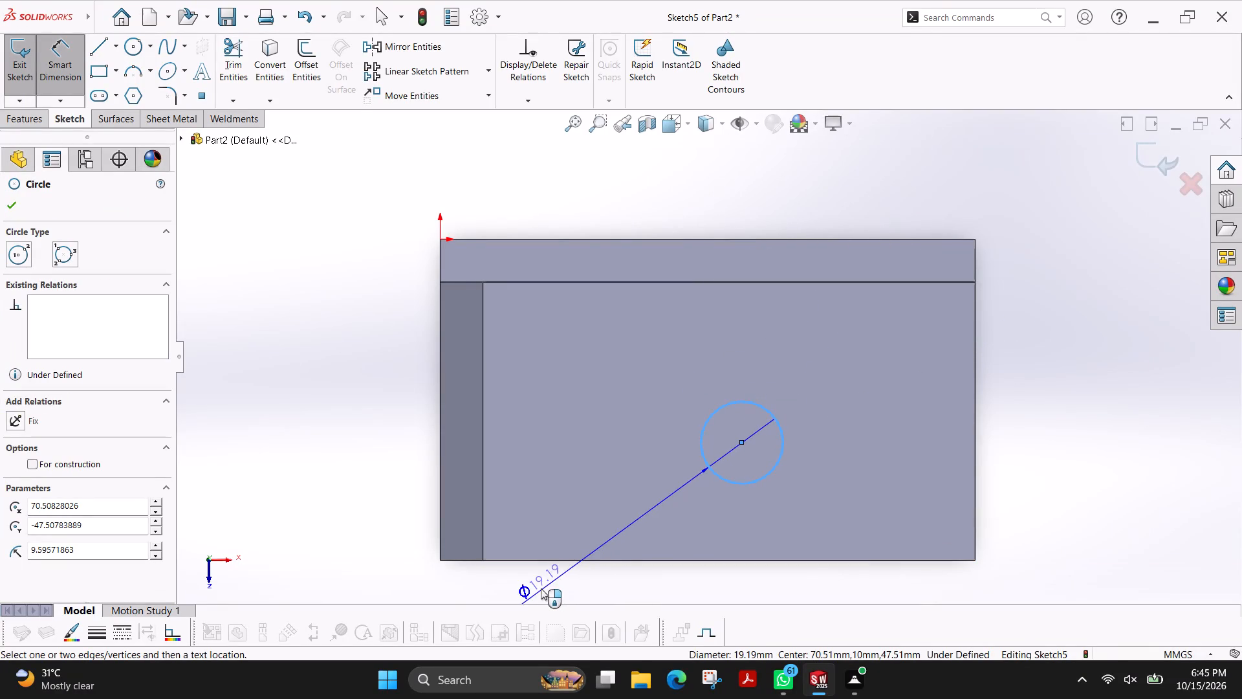
scroll(530, 578, "down", 1)
scroll(530, 578, "up", 2)
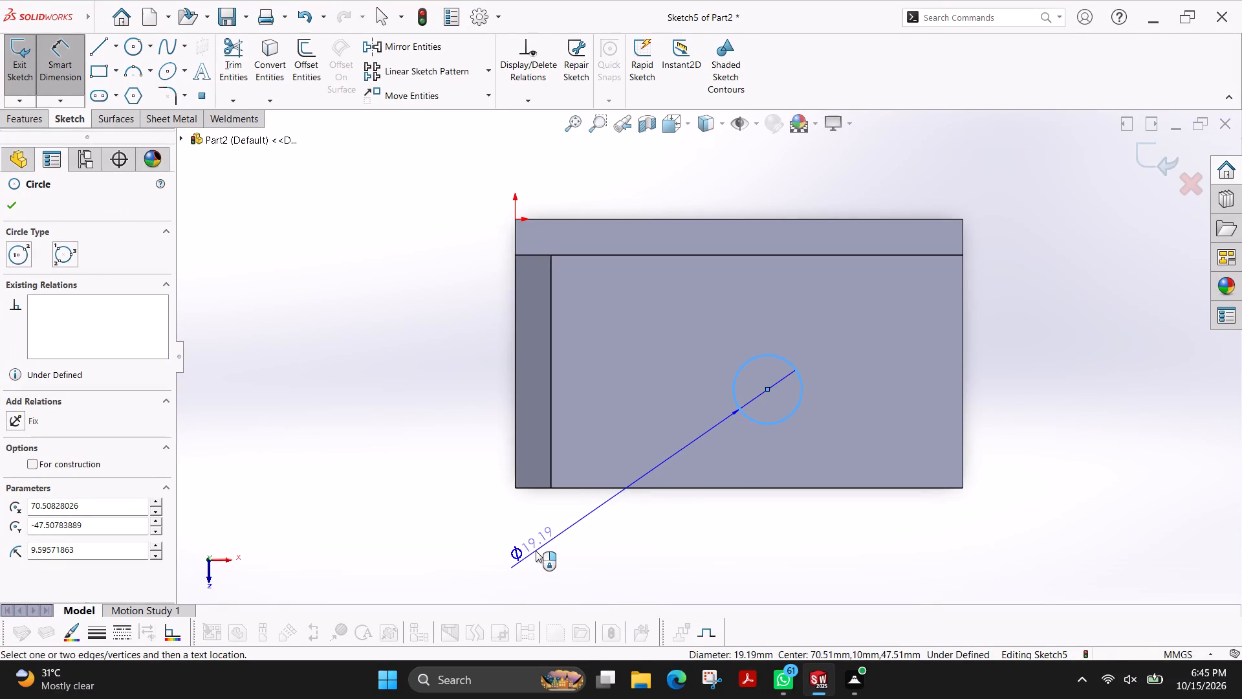
left_click(536, 551)
type("20")
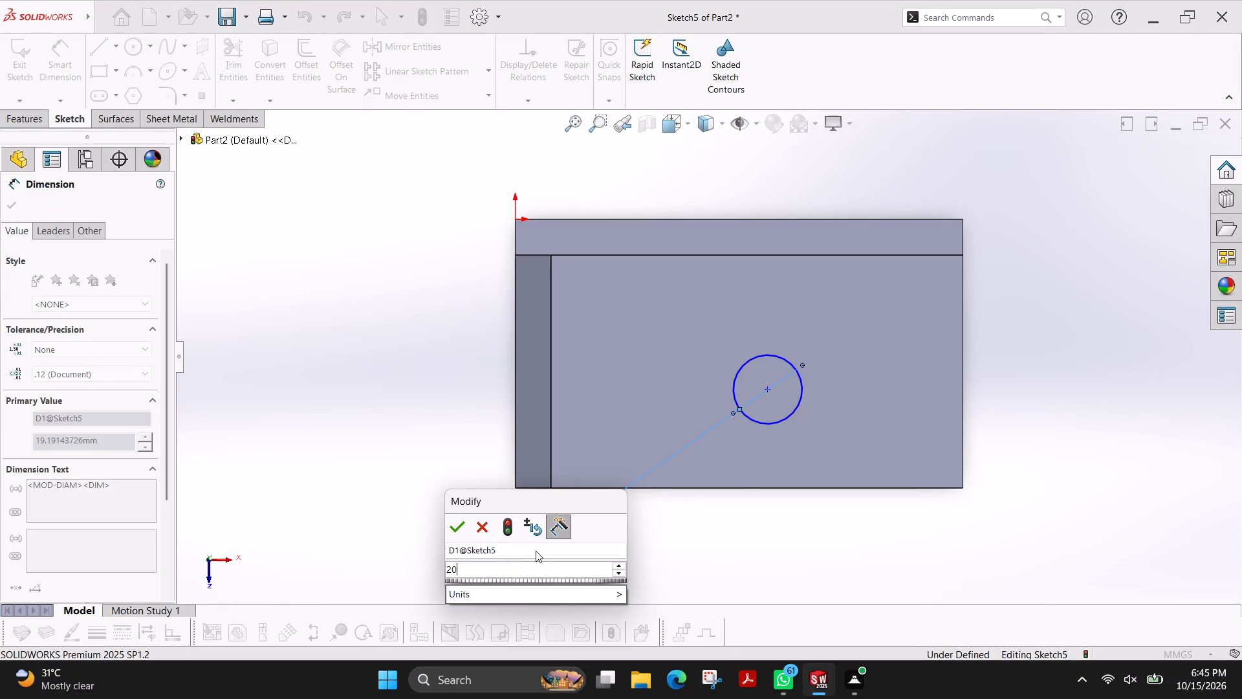
key("Return")
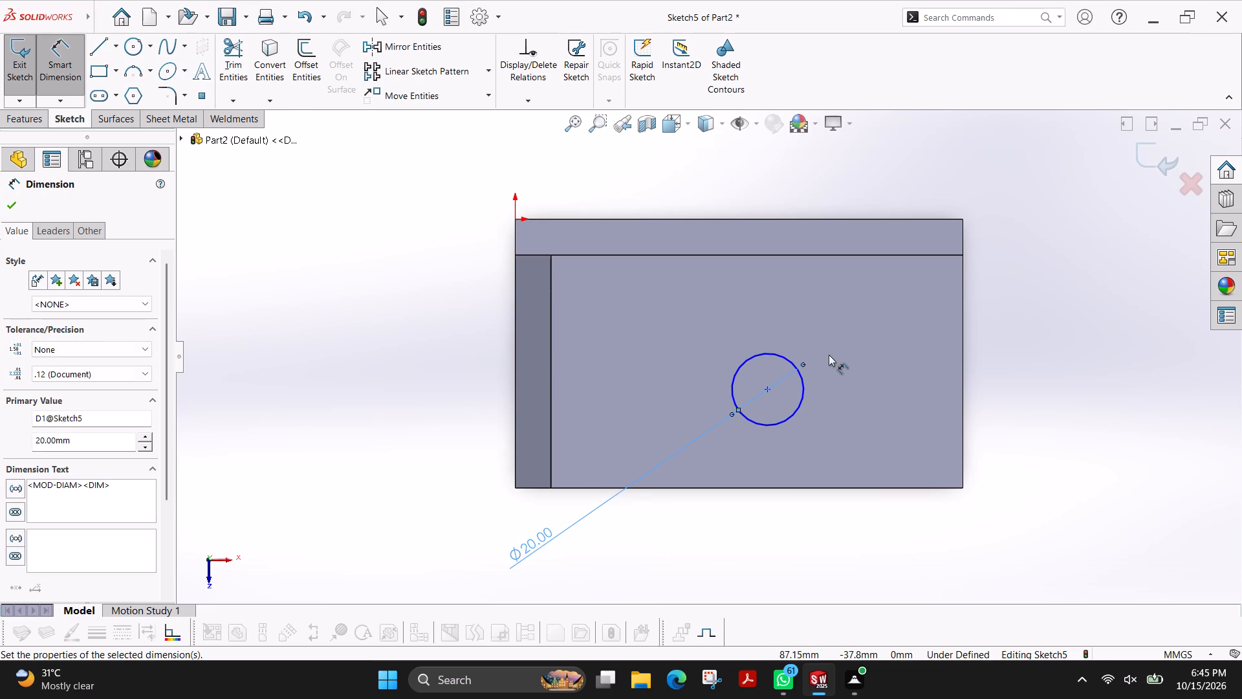
Dimension the circle's centre 62.5 mm from the base plate's short edge opposite the sloped wall.
left_click(768, 388)
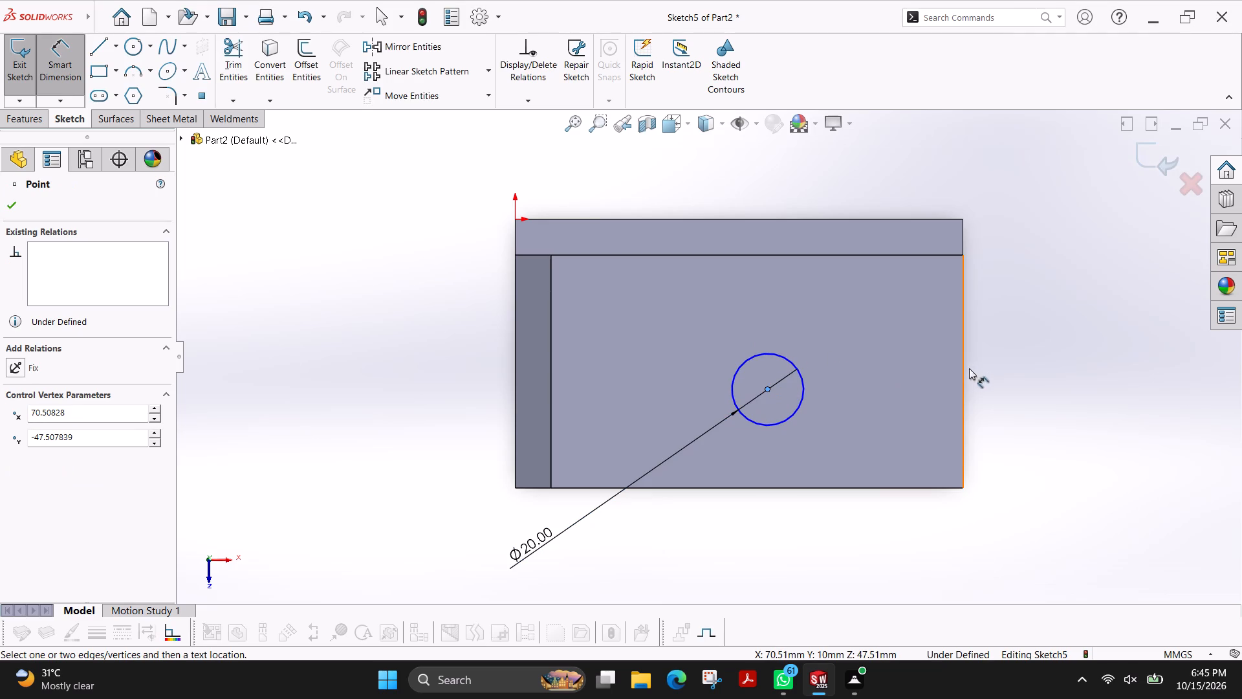
left_click(964, 372)
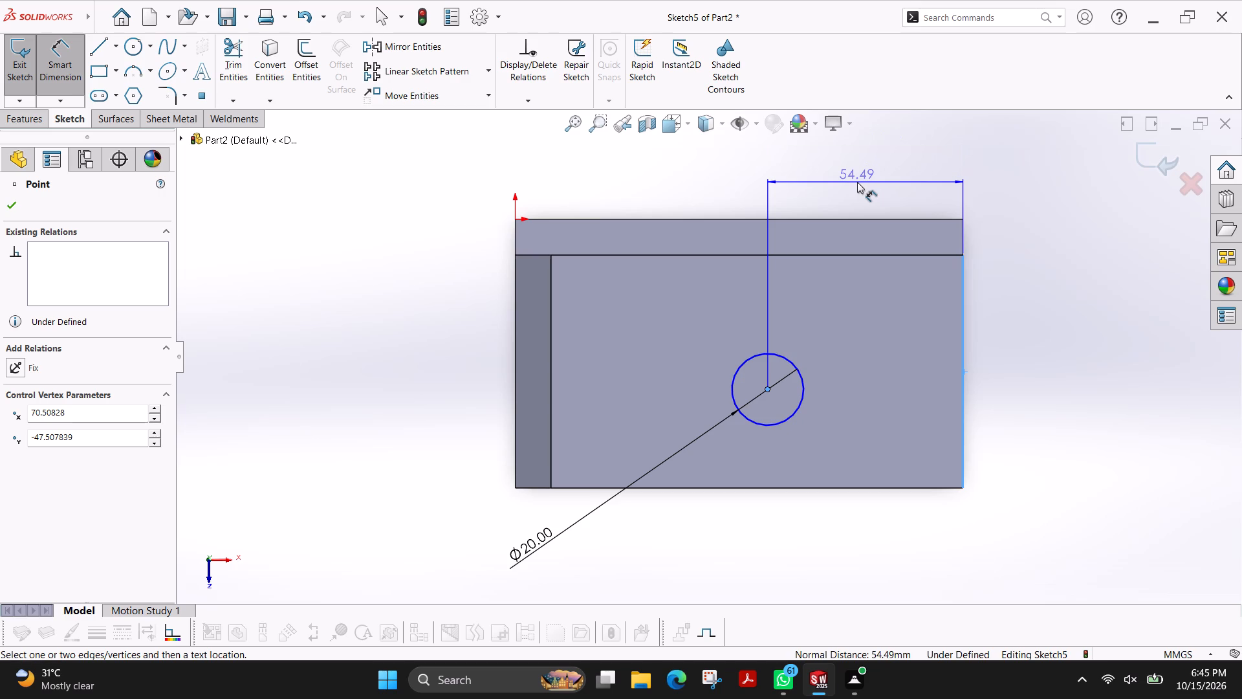
left_click(857, 182)
type("62.5")
key("Return")
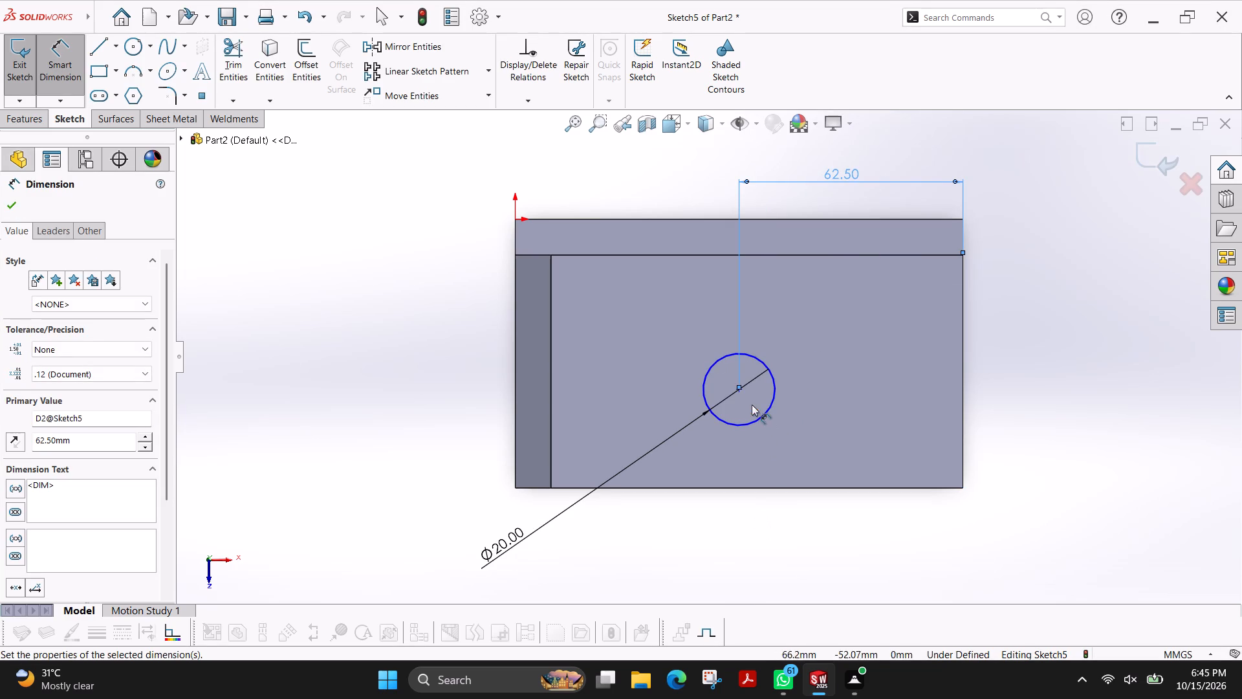
Dimension the circle's centre 25 mm from the base plate's front long edge.
left_click(739, 390)
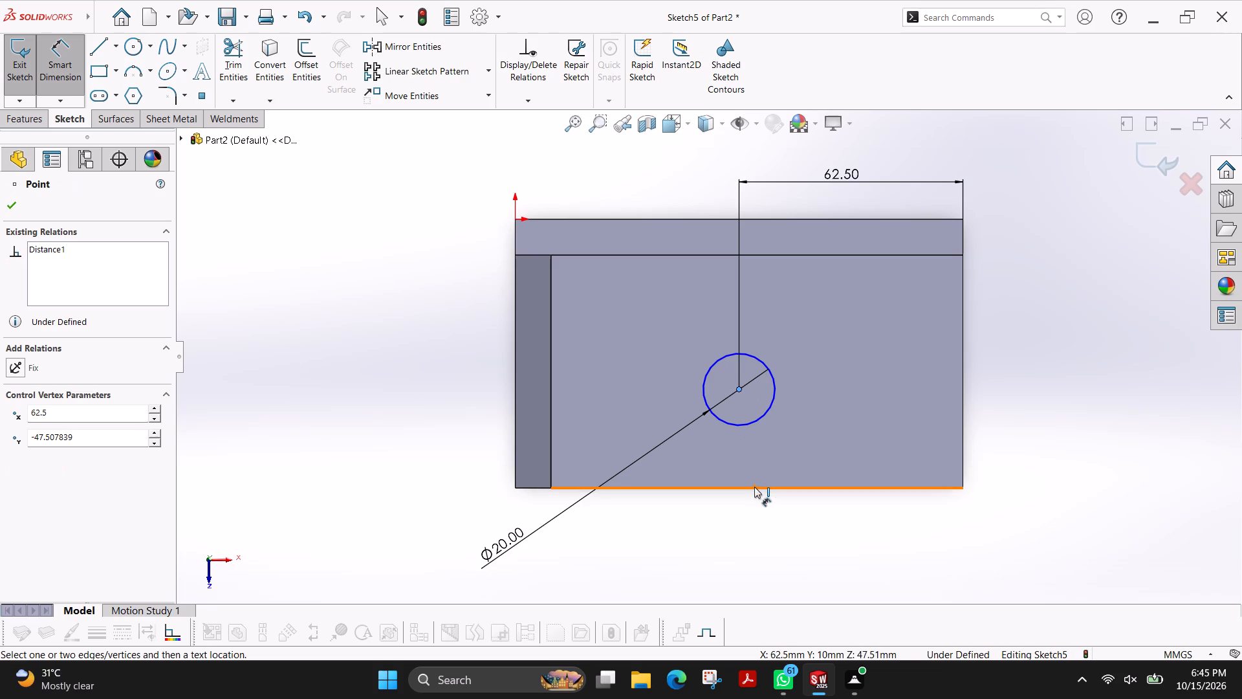
left_click(754, 487)
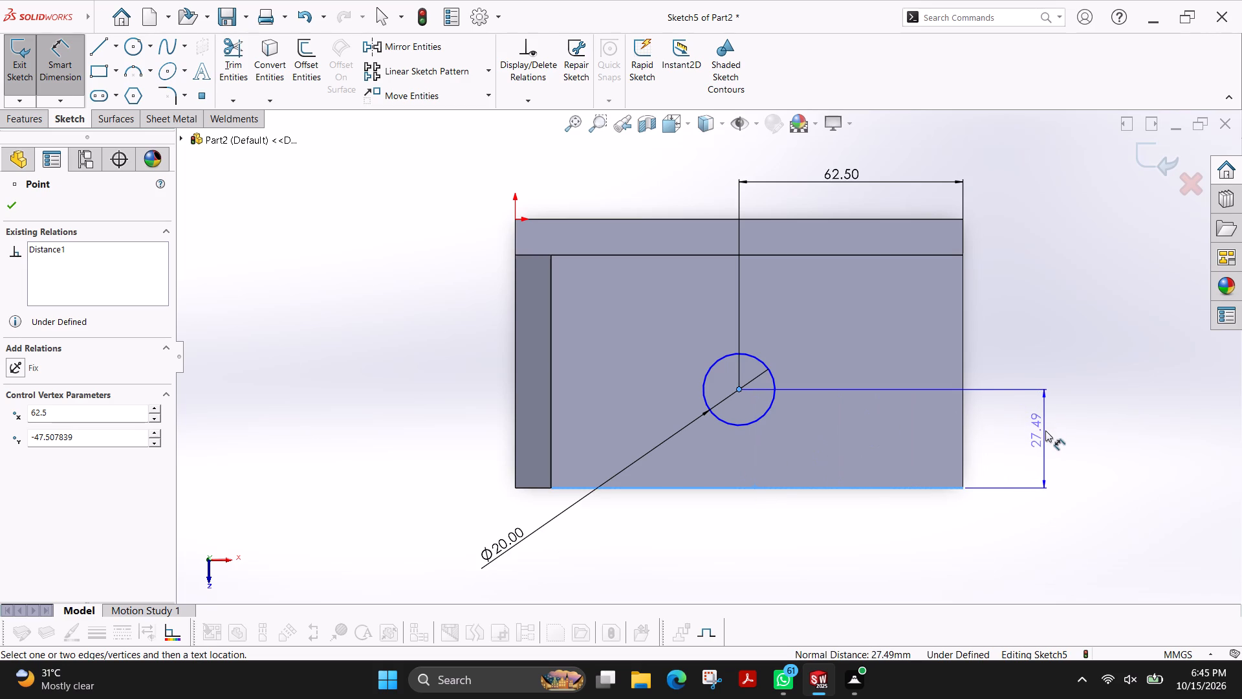
left_click(1045, 430)
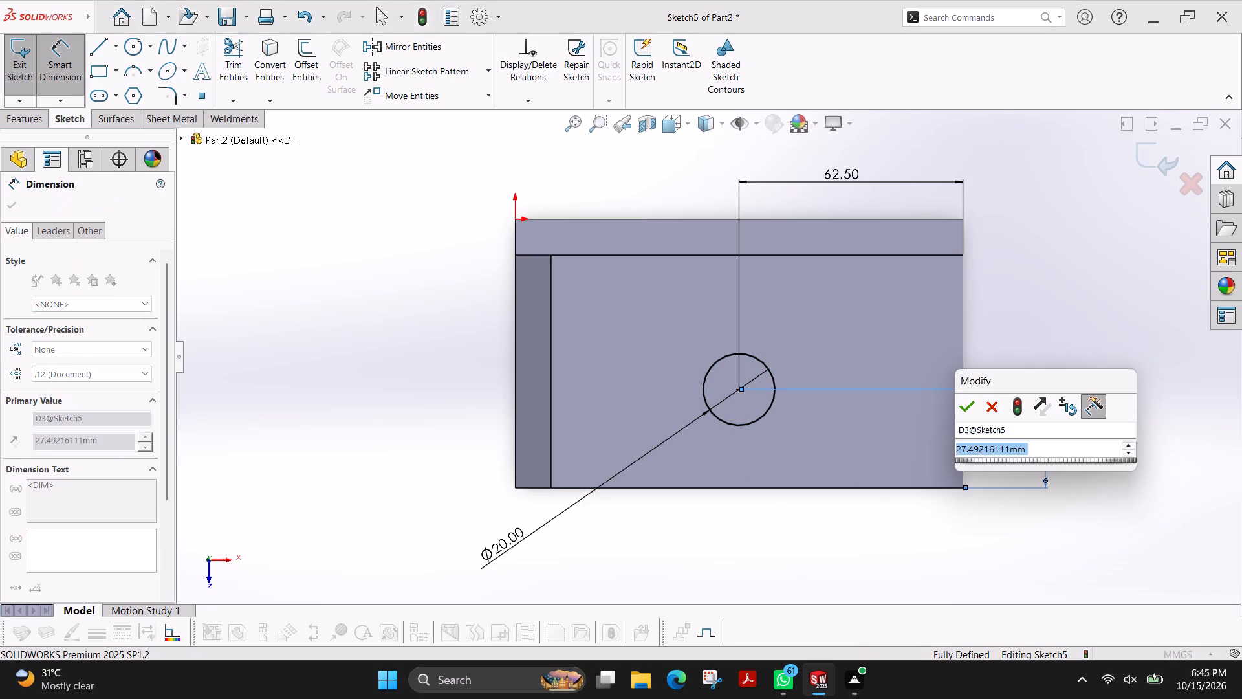
type("25")
key("Return")
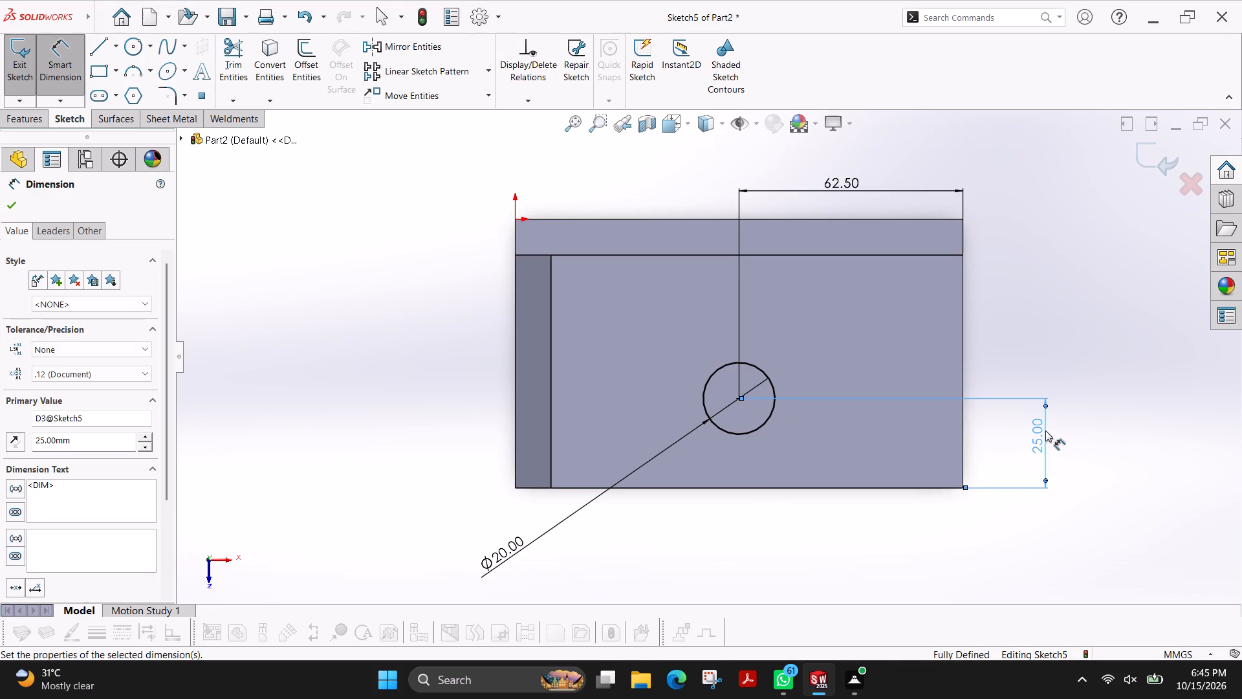
left_click(10, 206)
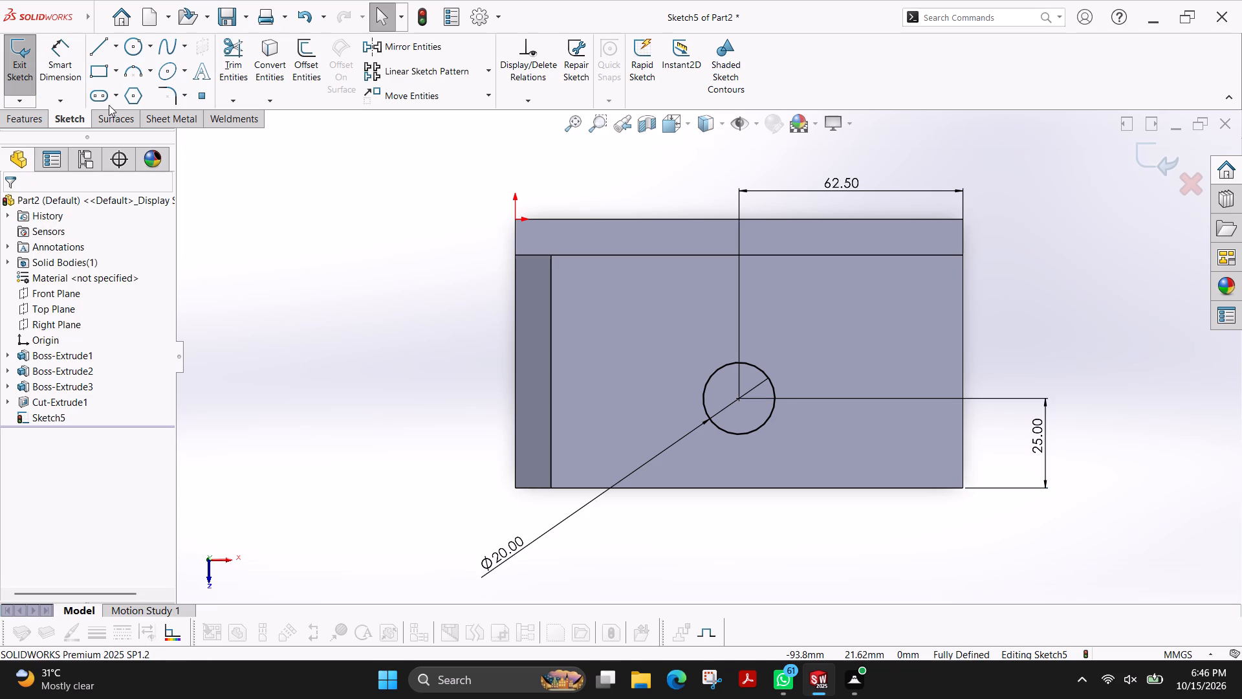
Cut-extrude the 20 mm circle down through the base plate with a Blind depth of 55 mm.
left_click(19, 122)
left_click(239, 63)
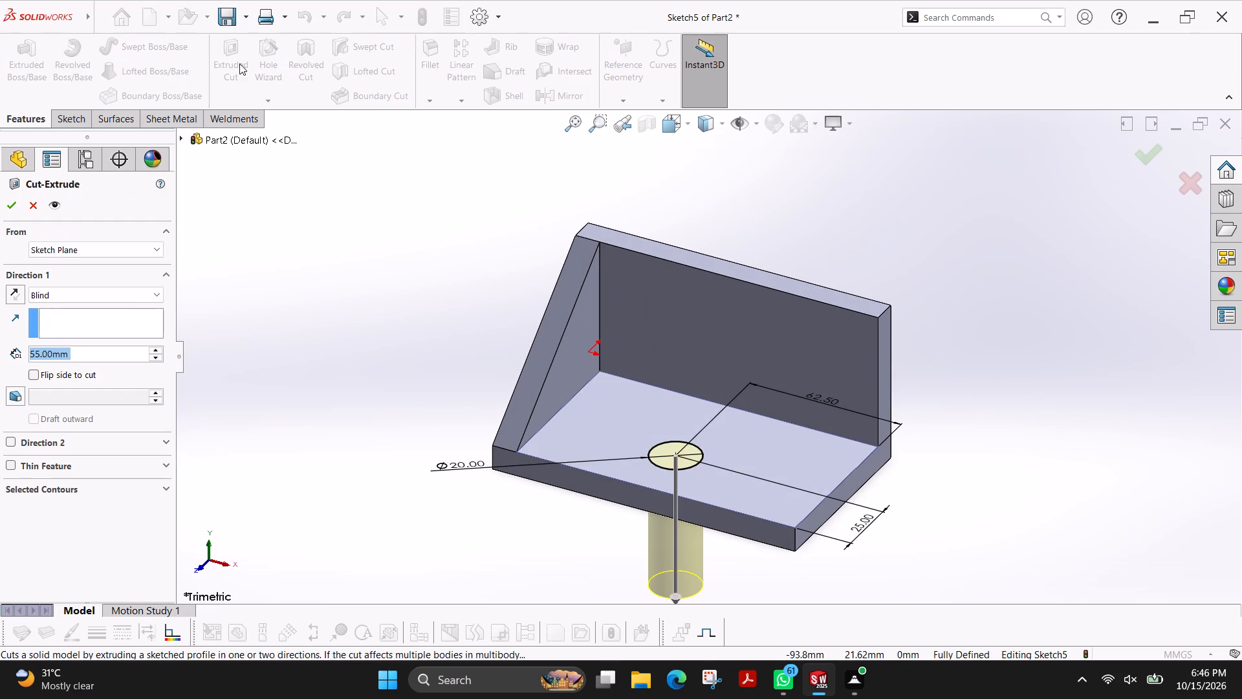
left_click(15, 202)
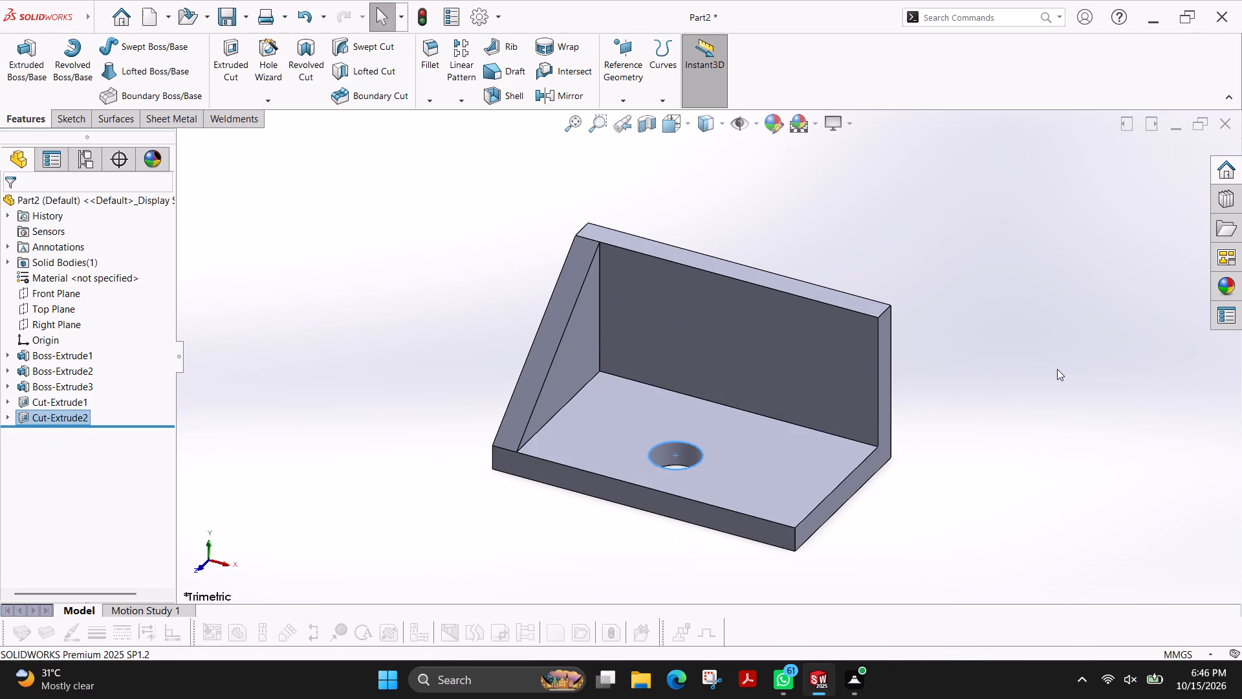
scroll(1055, 371, "down", 1)
scroll(1052, 373, "up", 2)
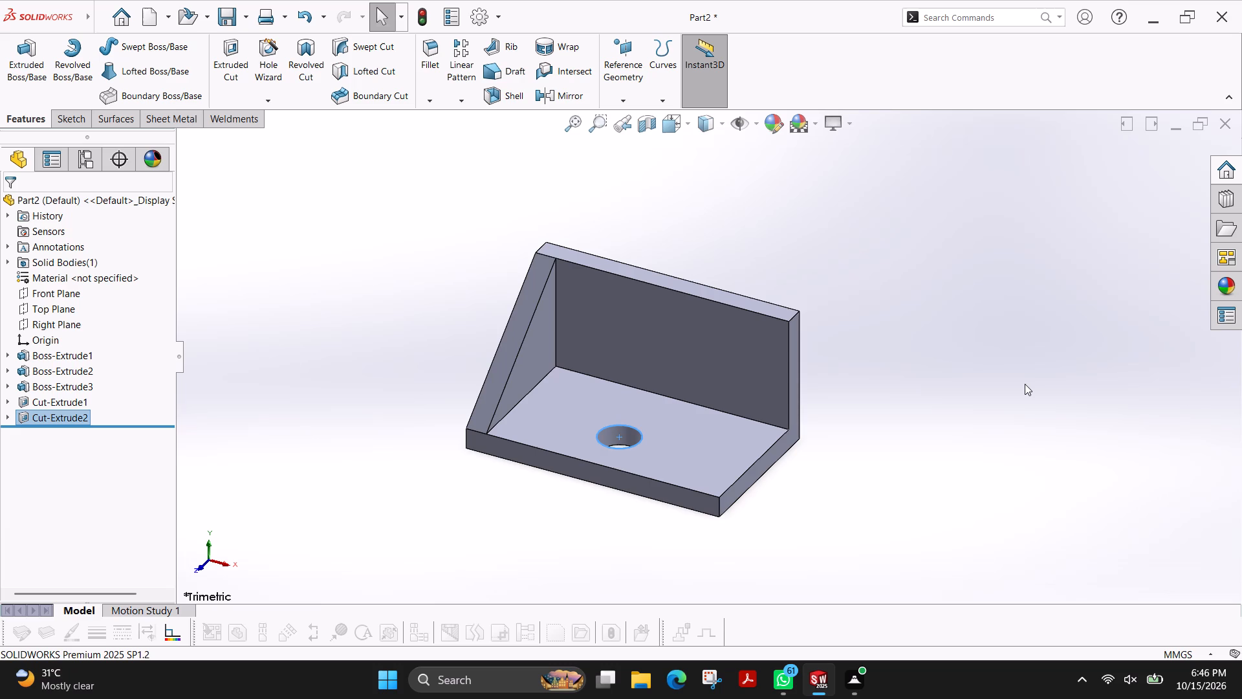
key("Escape")
Start saving the part in the solidworks folder and check the existing fujiPart file names.
key("ctrl+s")
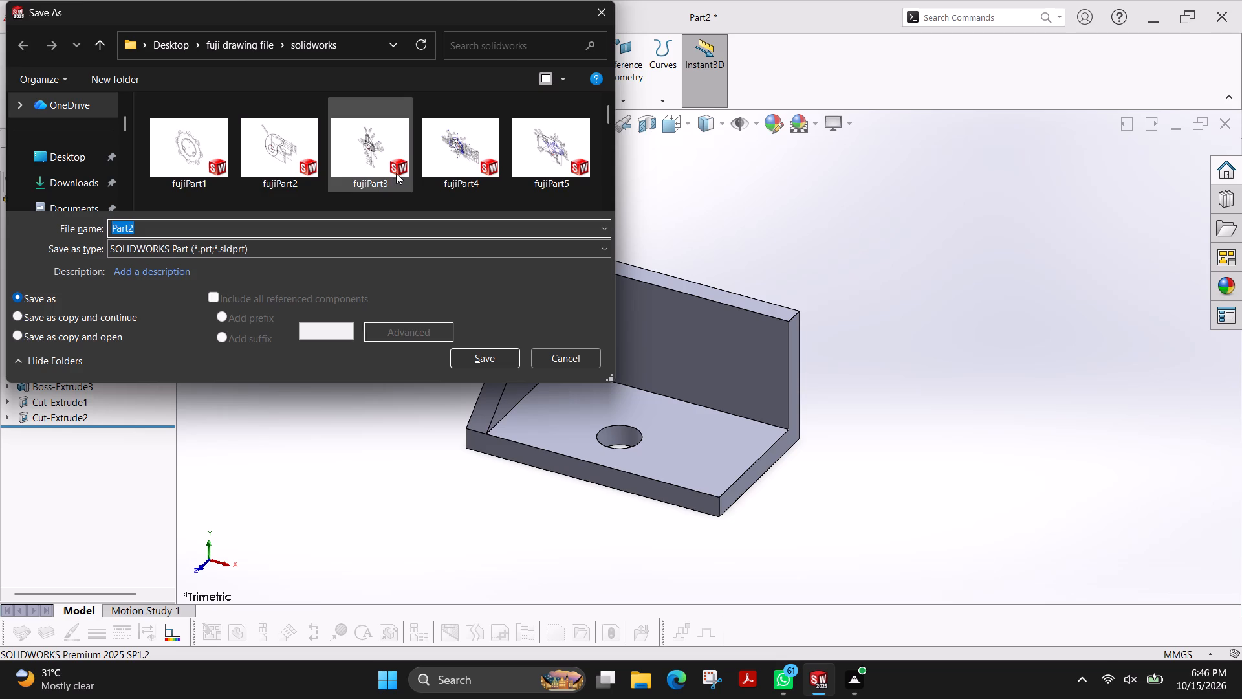
scroll(315, 140, "down", 20)
scroll(314, 139, "down", 6)
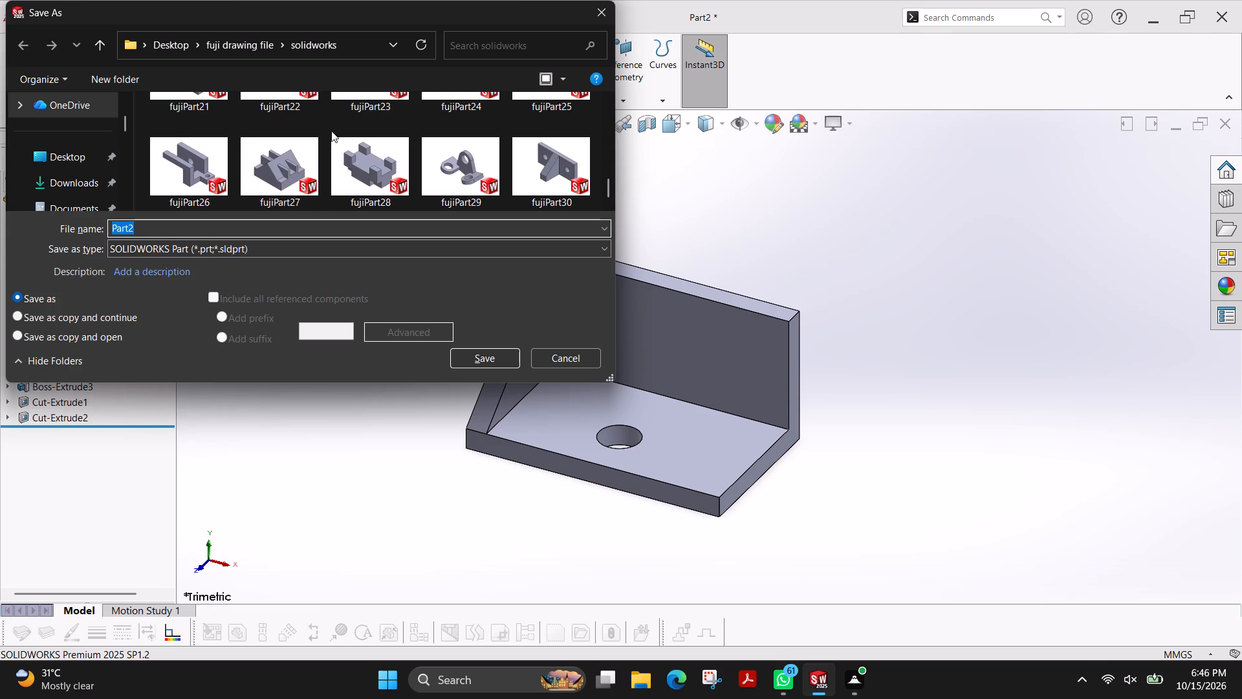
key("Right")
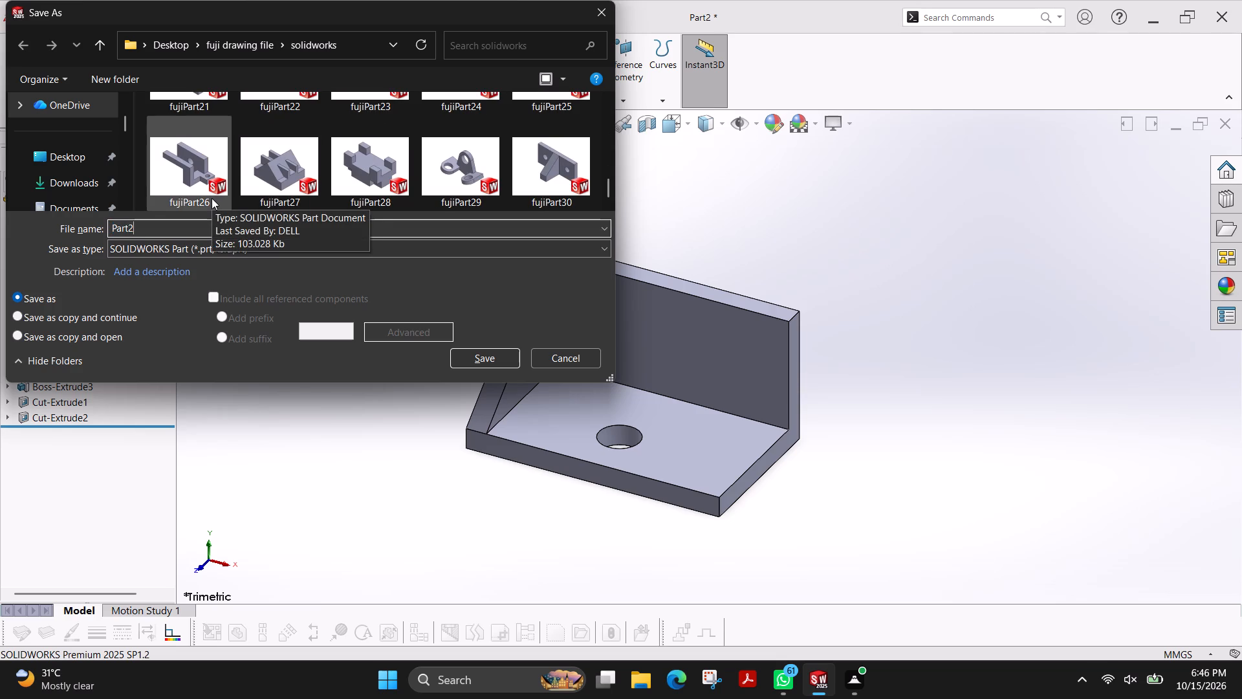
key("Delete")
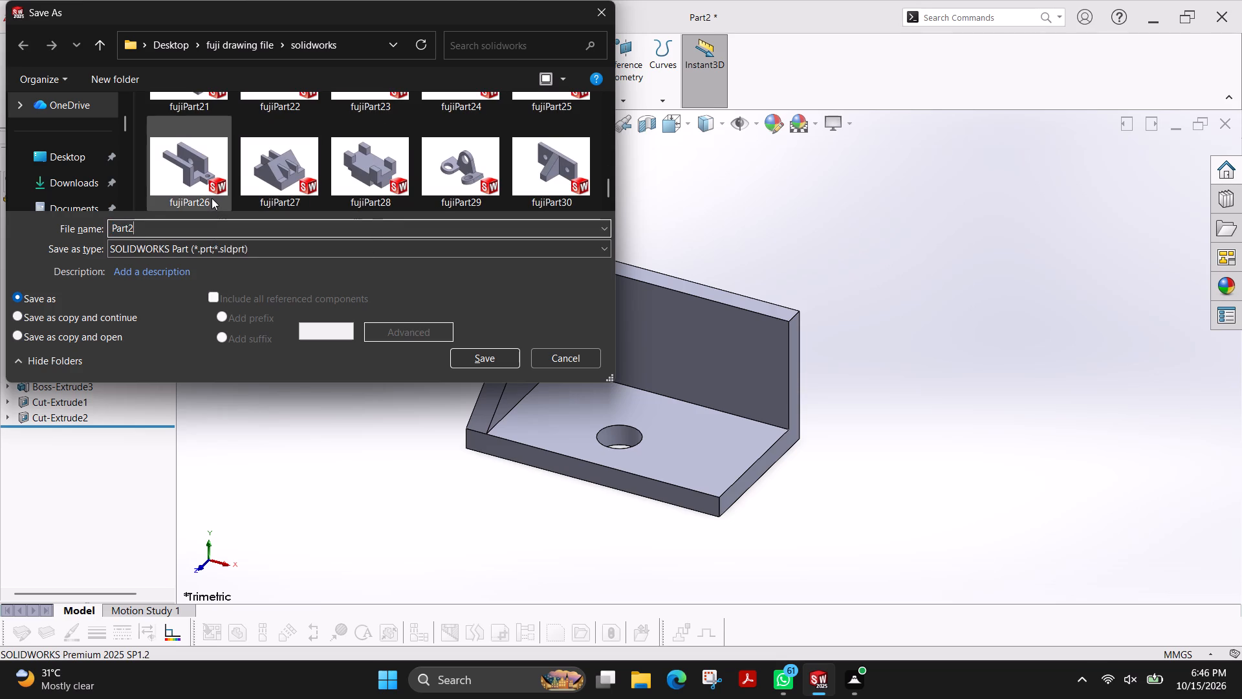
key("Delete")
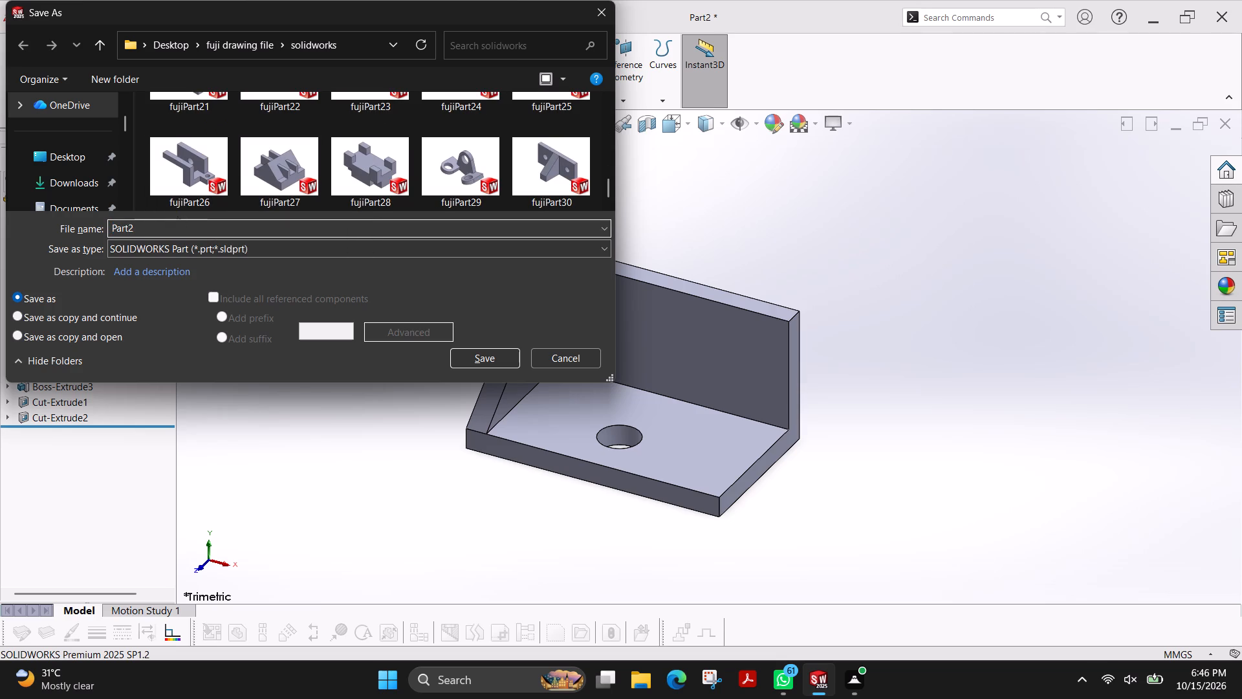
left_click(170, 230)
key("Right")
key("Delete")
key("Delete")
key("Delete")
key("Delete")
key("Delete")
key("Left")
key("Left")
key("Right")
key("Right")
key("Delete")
Save the part as fujiPart31 in the solidworks folder.
key("Left")
key("Left")
key("Left")
key("Left")
key("Left")
key("Left")
key("Left")
key("Left")
key("Left")
key("Left")
key("Left")
key("Left")
type("fuji")
key("Right")
key("Right")
key("Right")
key("Right")
key("Right")
key("Right")
key("Right")
key("Right")
key("Right")
key("Right")
key("Right")
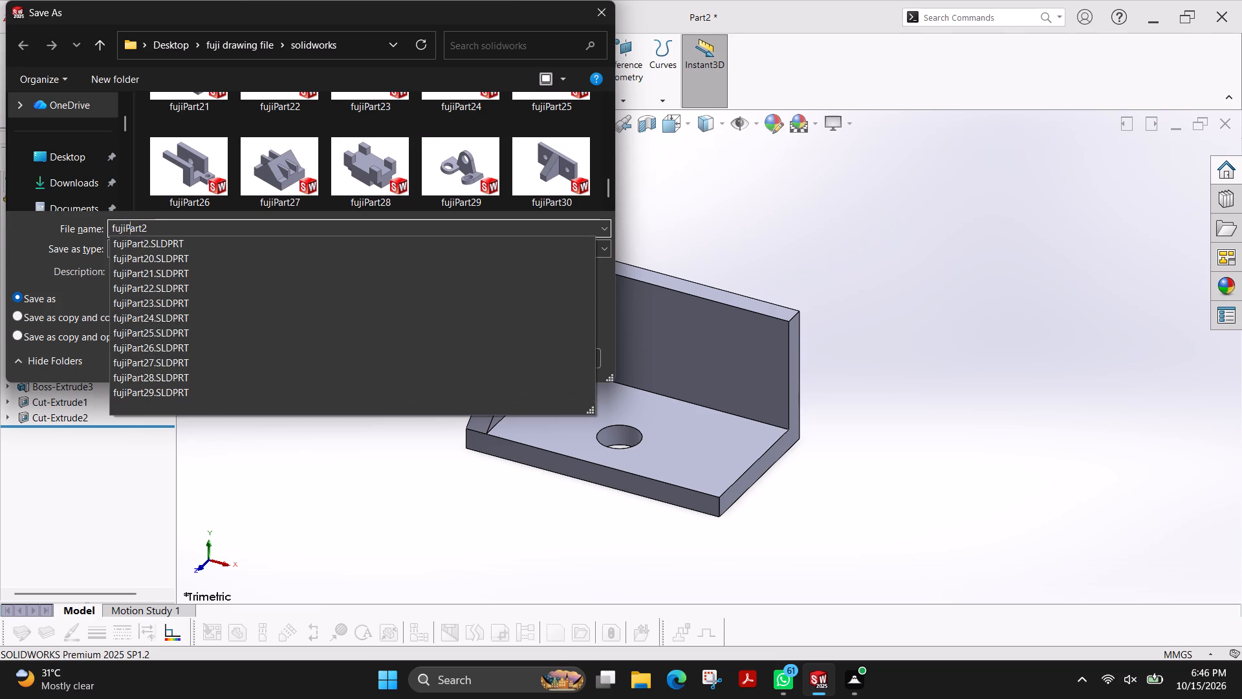
key("BackSpace")
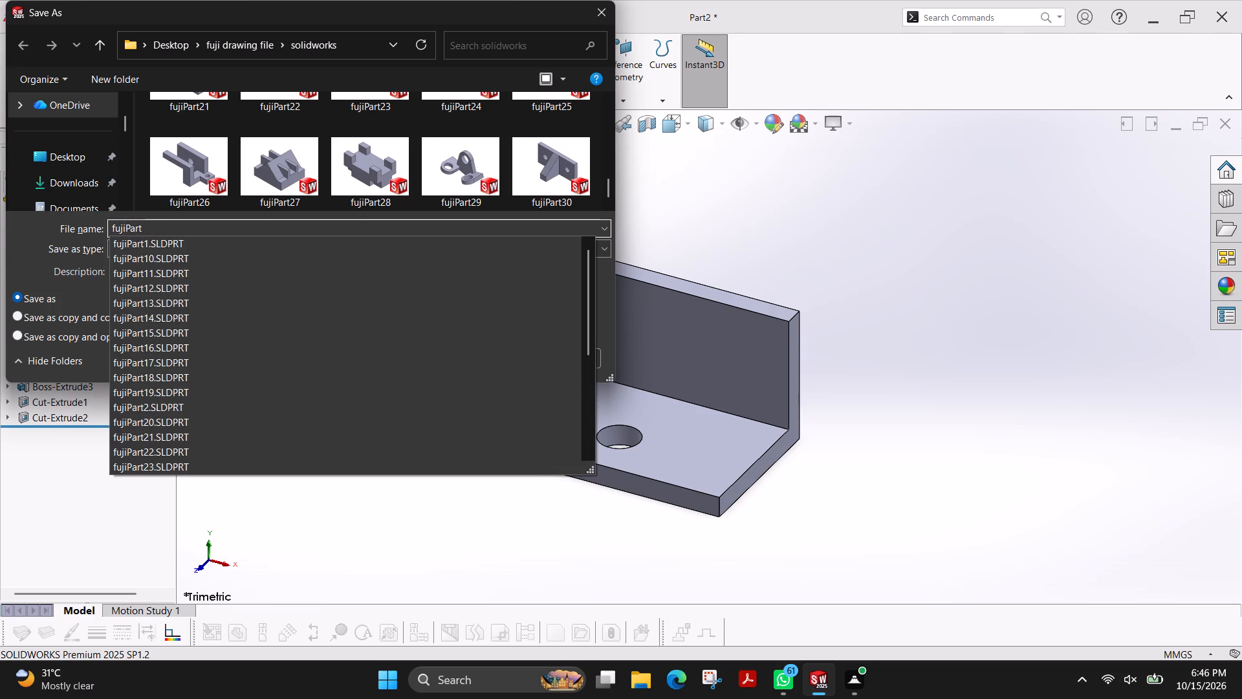
type("31")
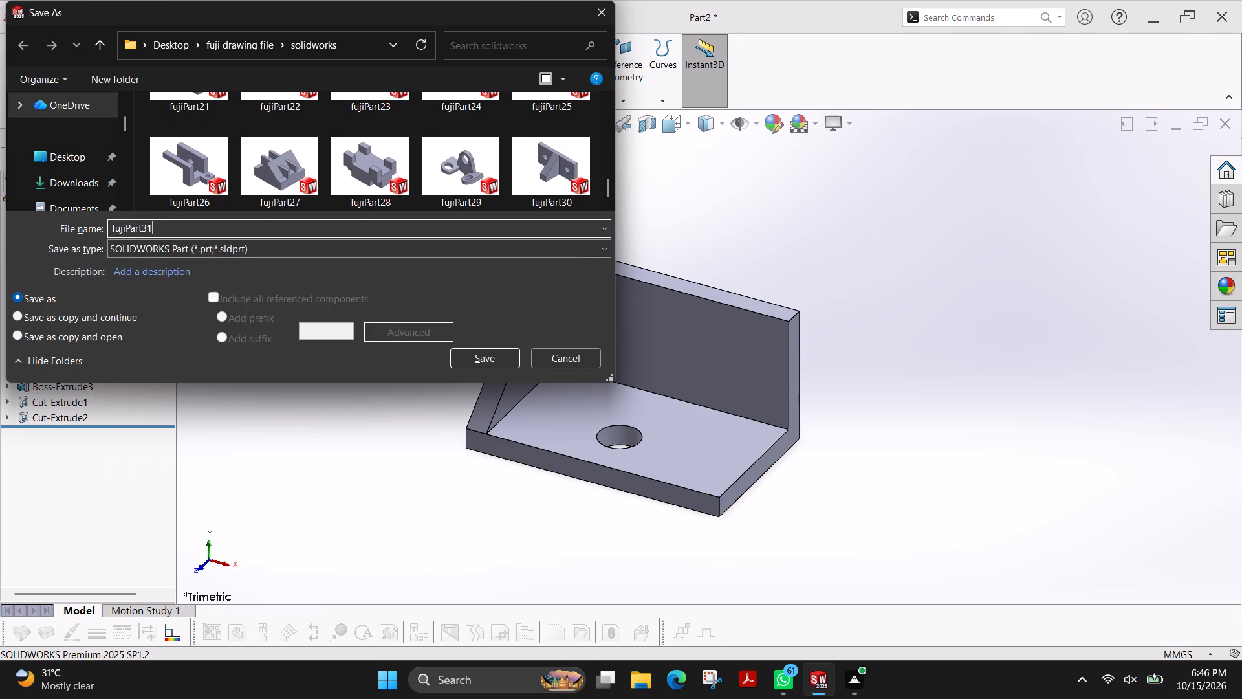
scroll(334, 159, "down", 6)
left_click(472, 359)
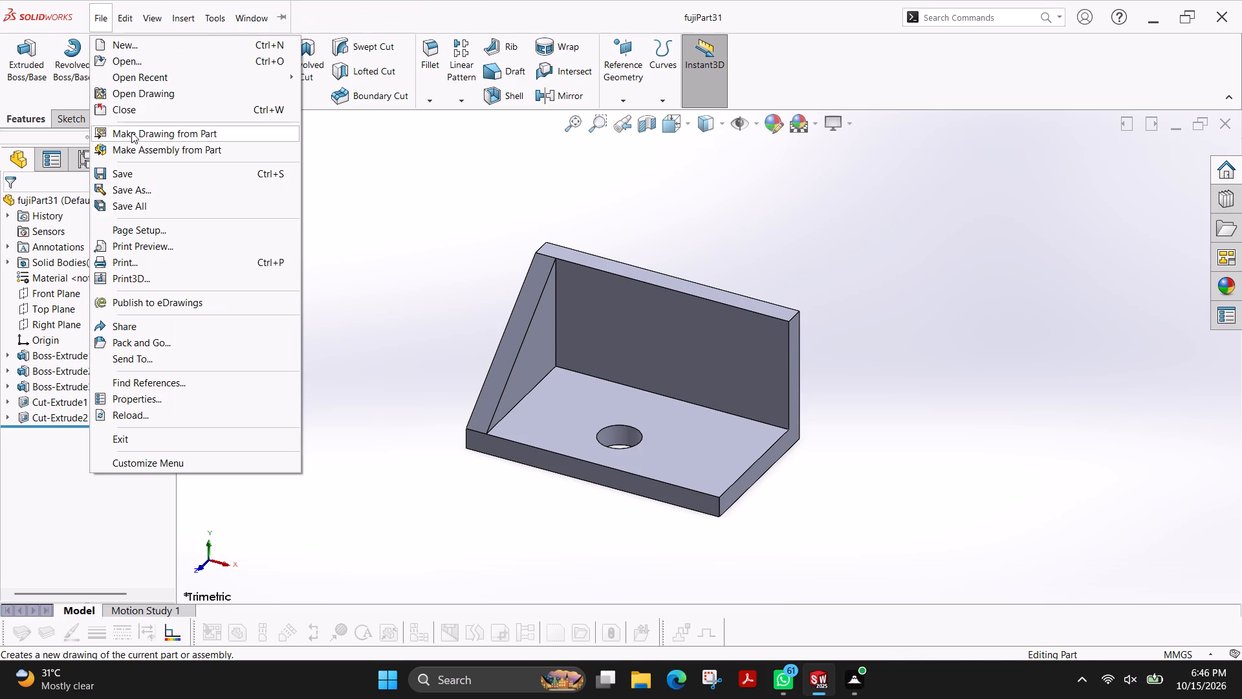
Make a drawing from the part on an A4 (ISO) sheet with the sheet format displayed.
left_click(131, 132)
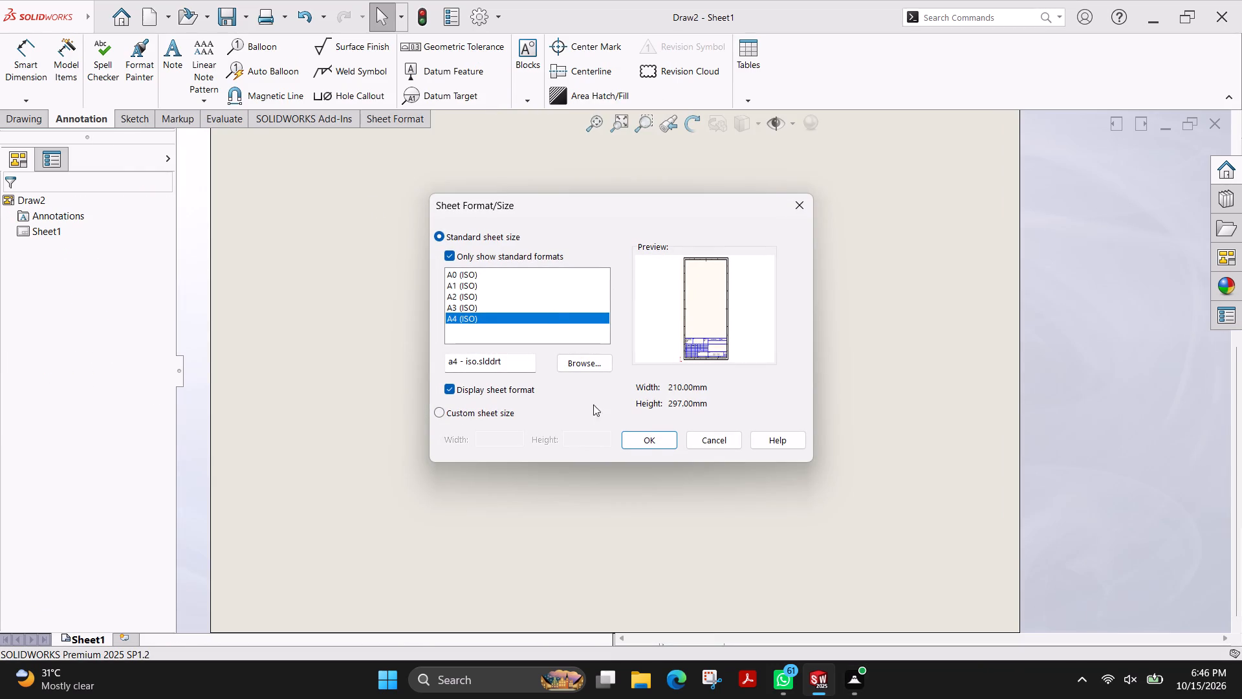
left_click(660, 445)
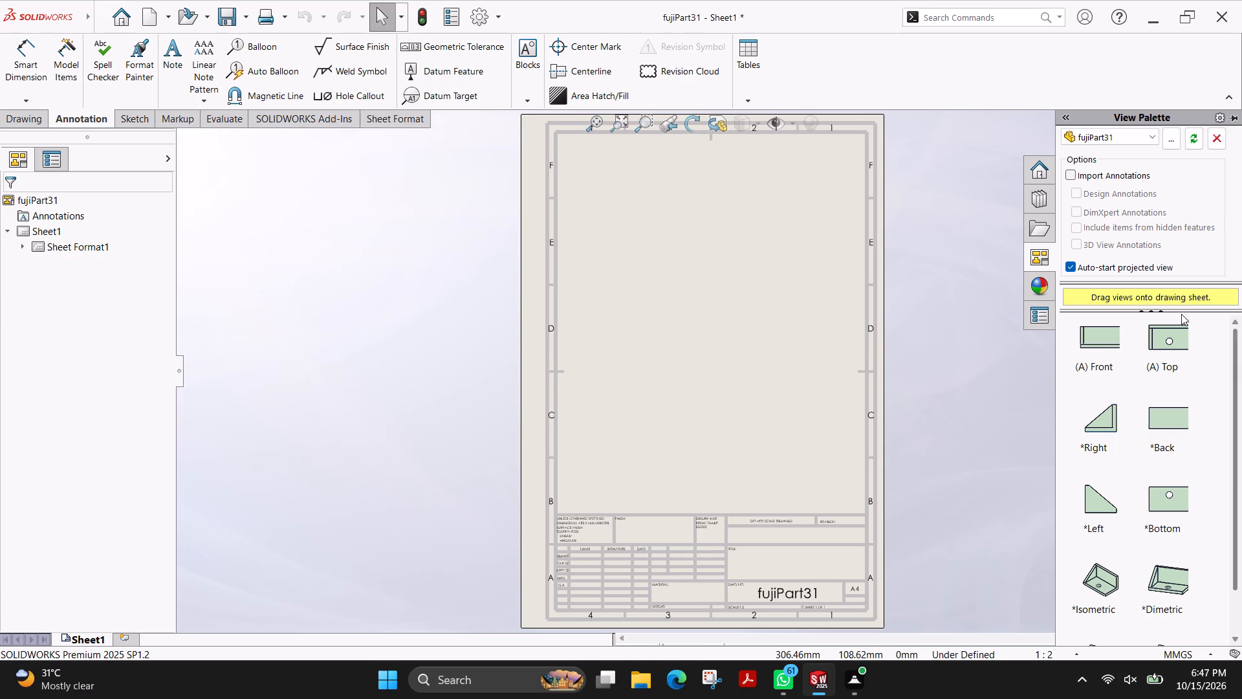
Place the bracket's Top view near the sheet's upper left and project the front view directly below it.
left_click(1168, 341)
left_click_drag(1163, 341, 722, 245)
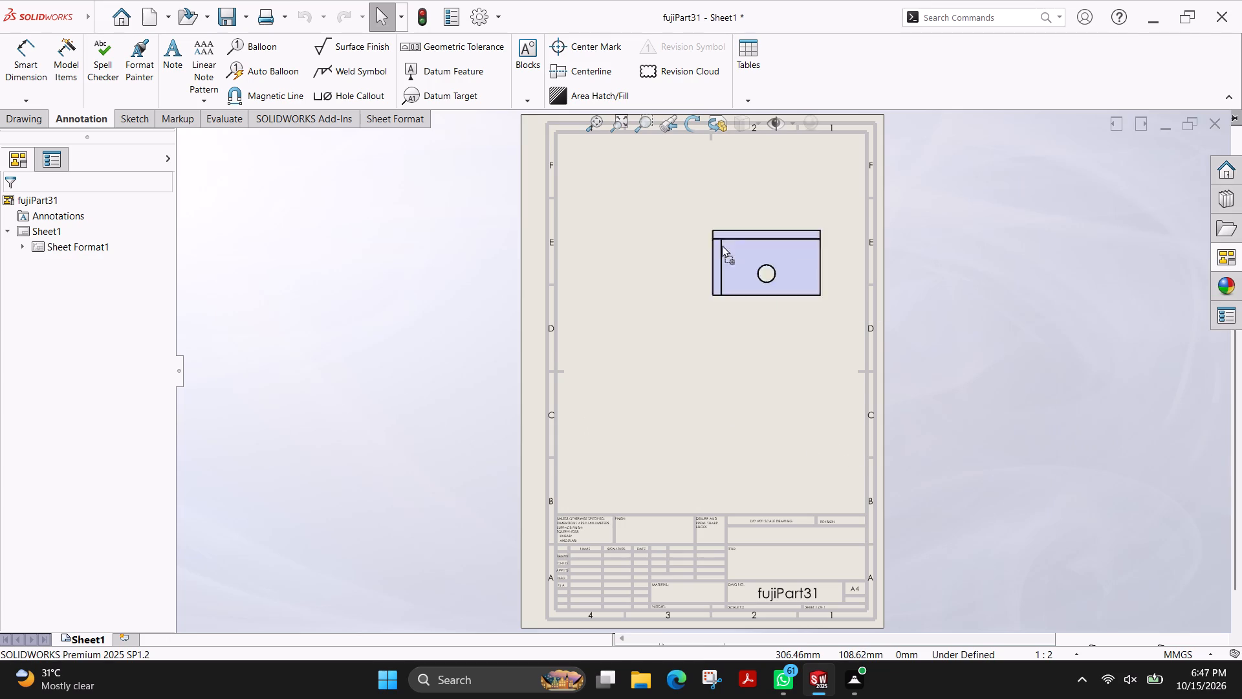
left_click_drag(722, 245, 646, 206)
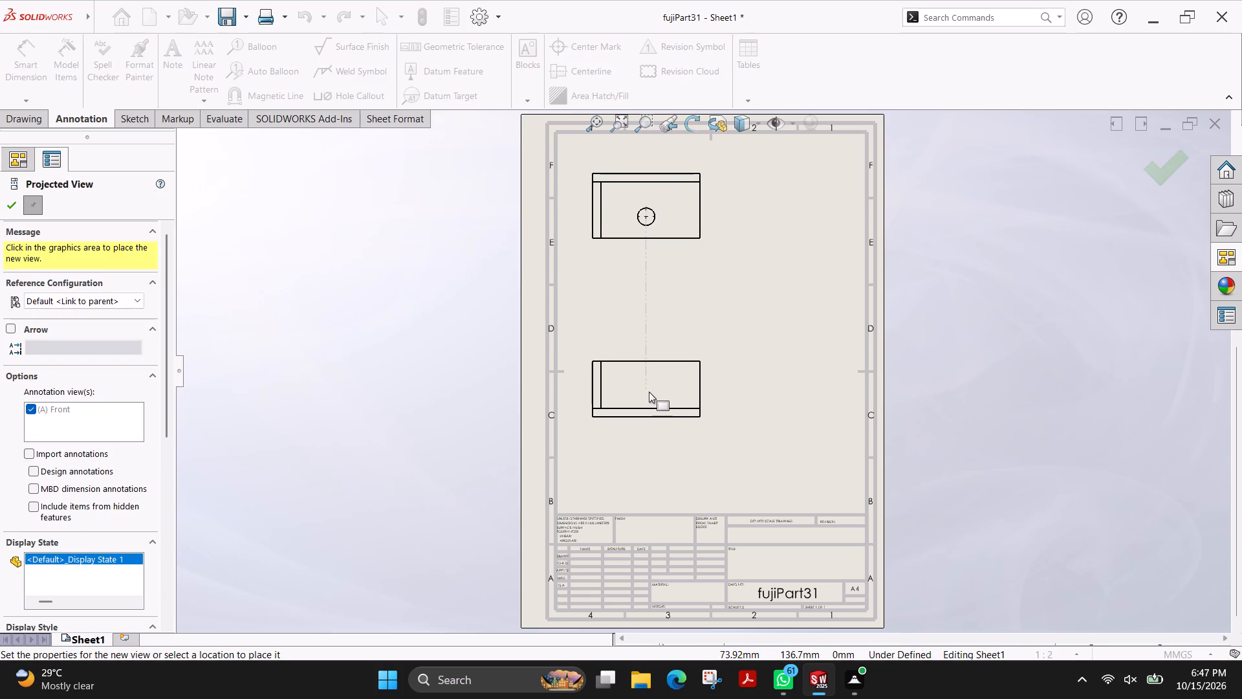
left_click(644, 412)
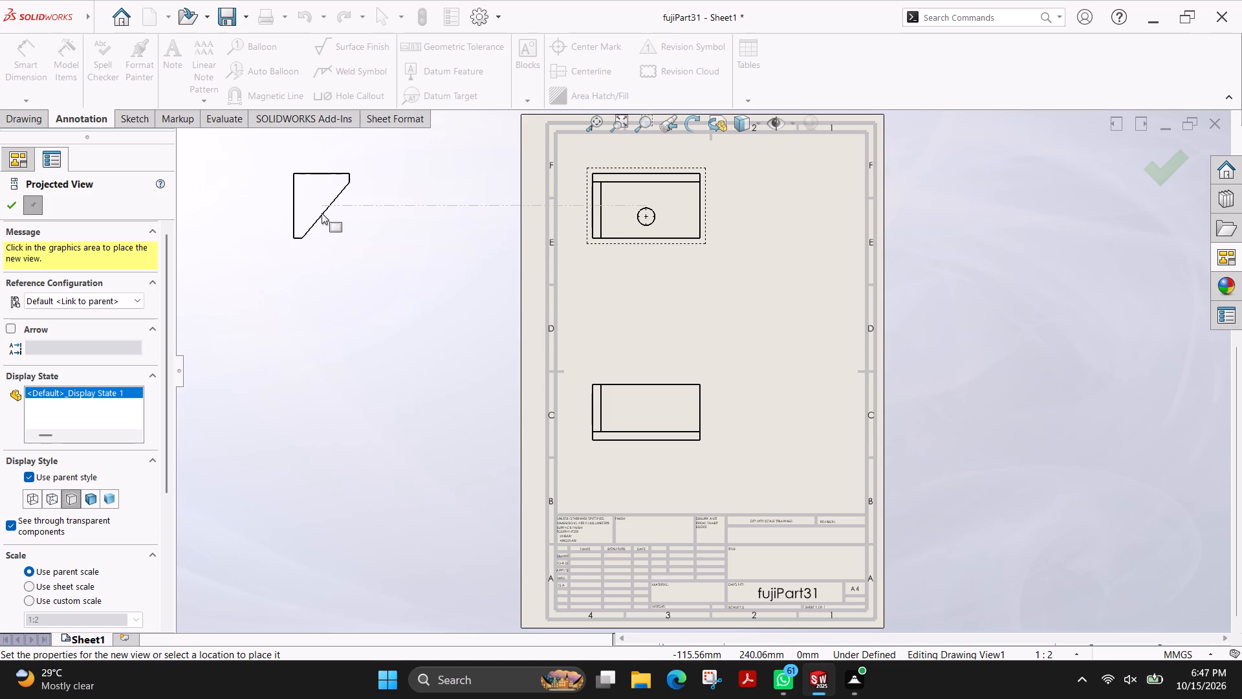
key("Escape")
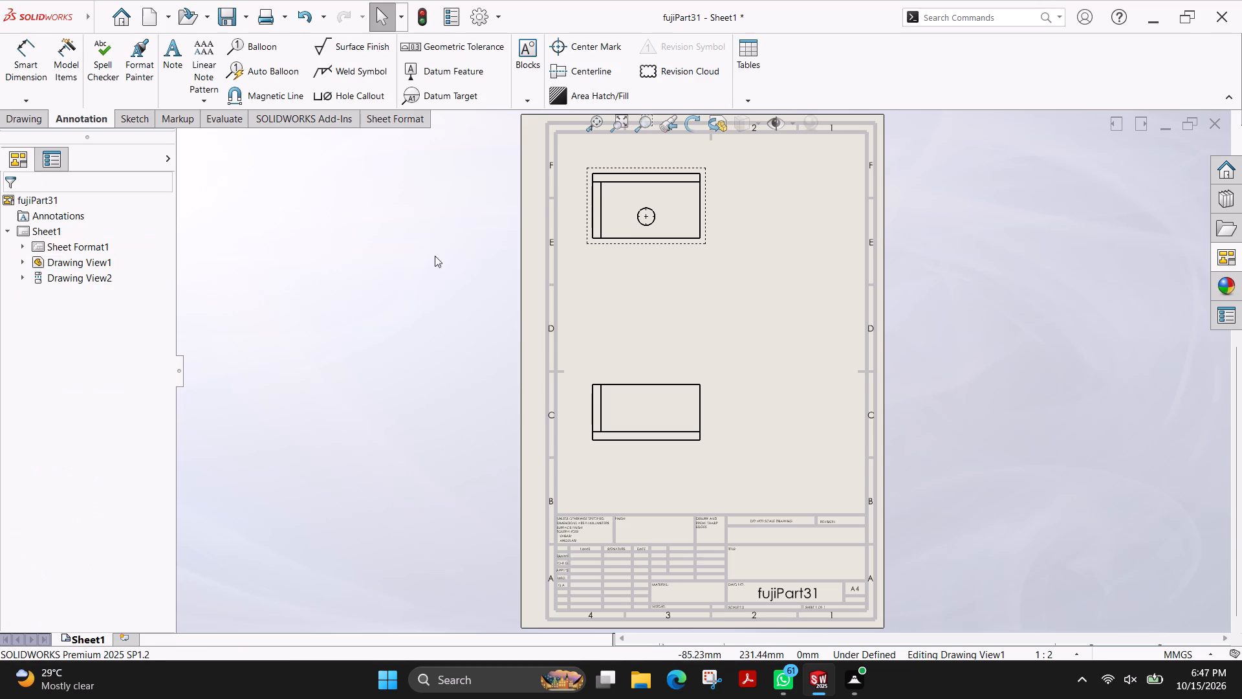
Place the Current pictorial view of the bracket beside the top view, near the sheet's upper right corner.
left_click(1230, 252)
scroll(1177, 568, "down", 2)
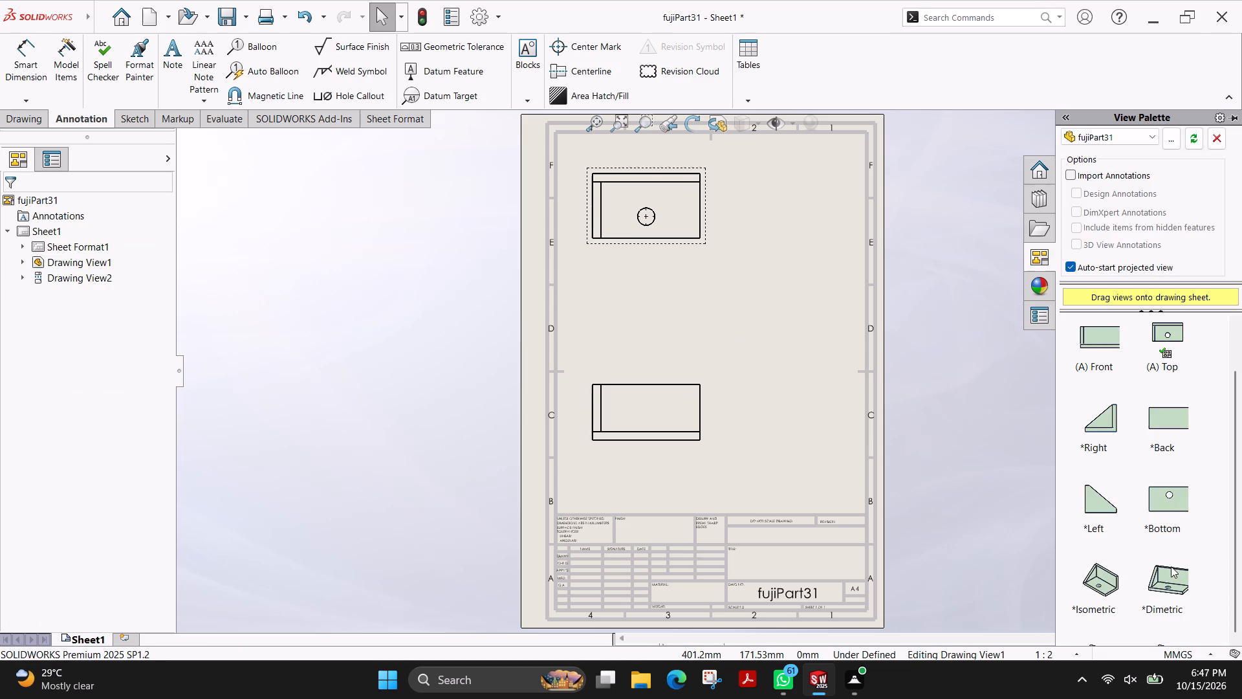
scroll(1171, 566, "down", 4)
left_click_drag(1170, 606, 832, 239)
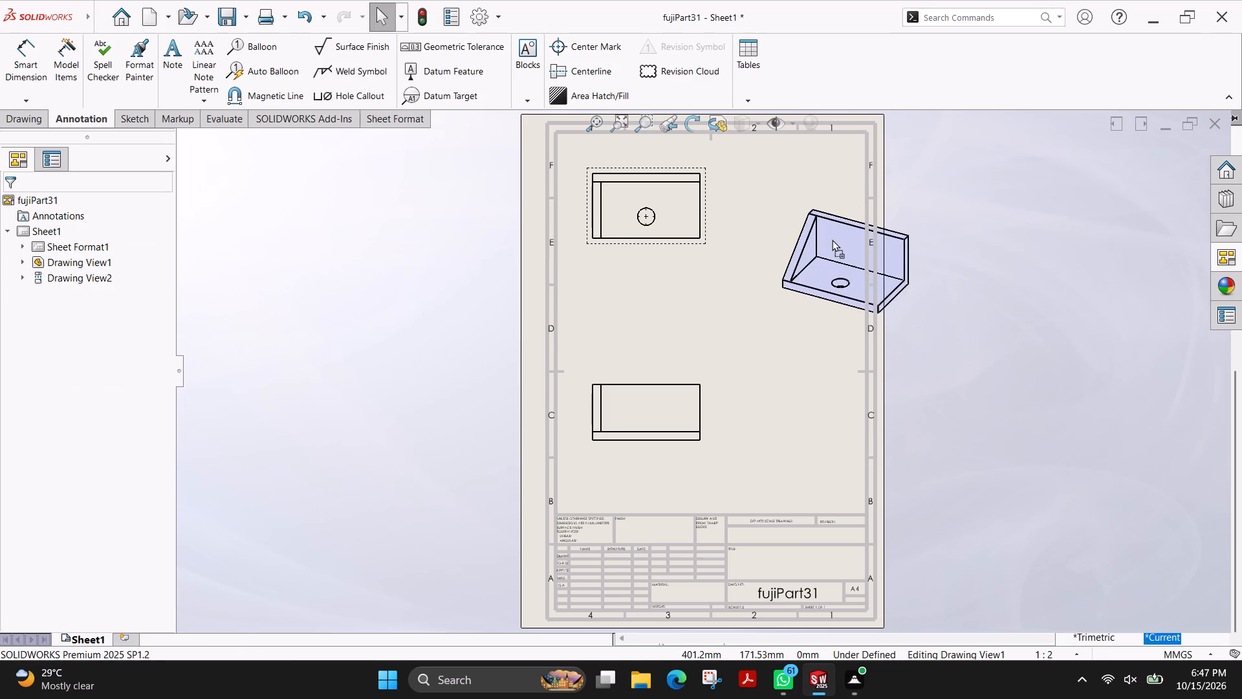
left_click_drag(832, 239, 804, 217)
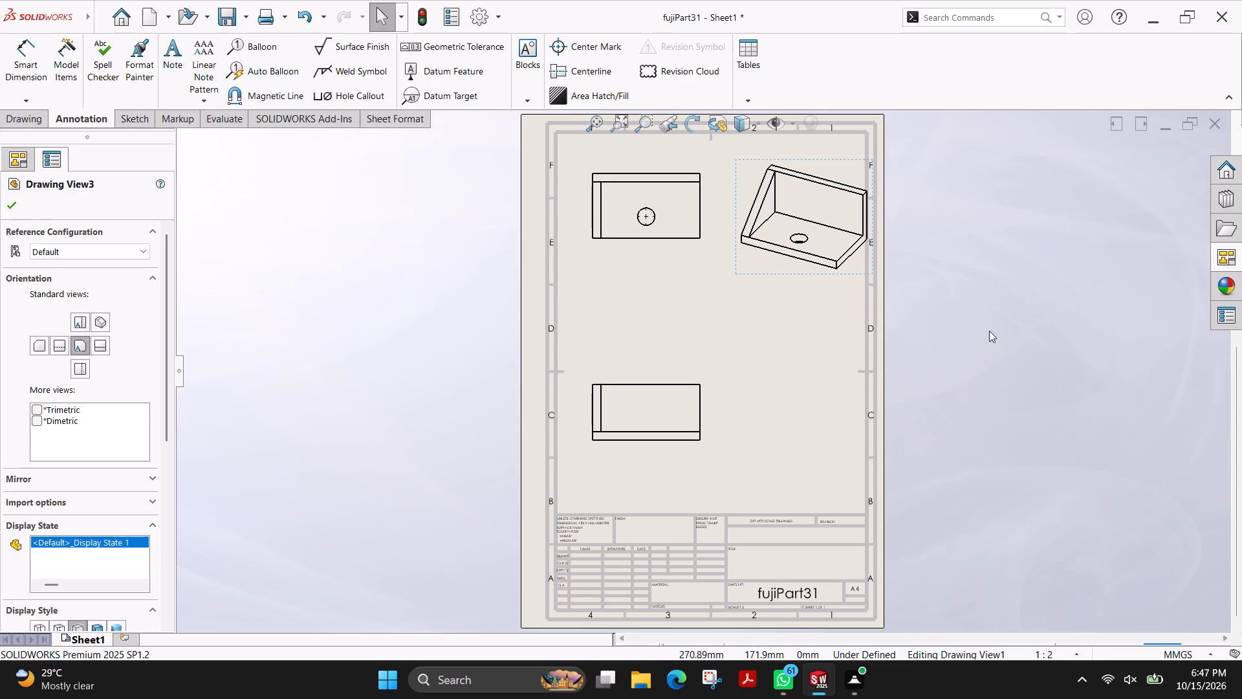
Set the pictorial view's display style to Shaded With Edges.
left_click(844, 157)
scroll(146, 401, "down", 3)
left_click(102, 300)
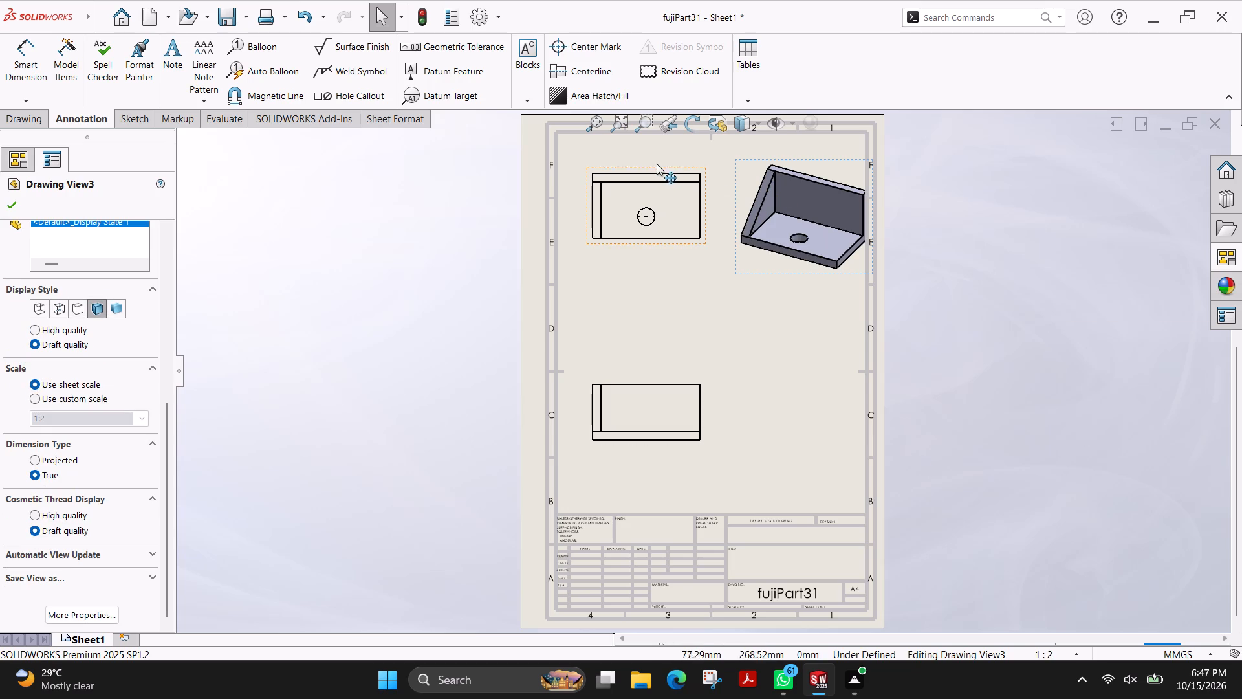
Place the Right view on the sheet to the right of the front view, aligned with it.
left_click(1226, 266)
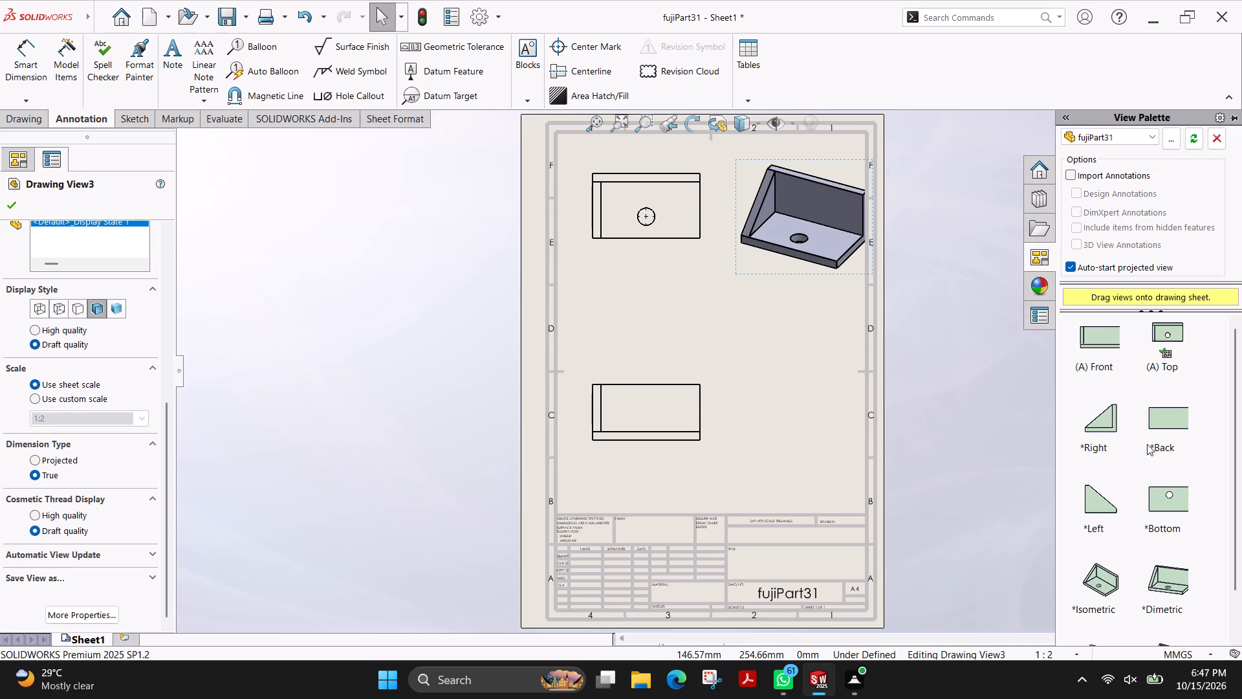
scroll(1147, 444, "down", 4)
left_click_drag(1100, 372, 816, 428)
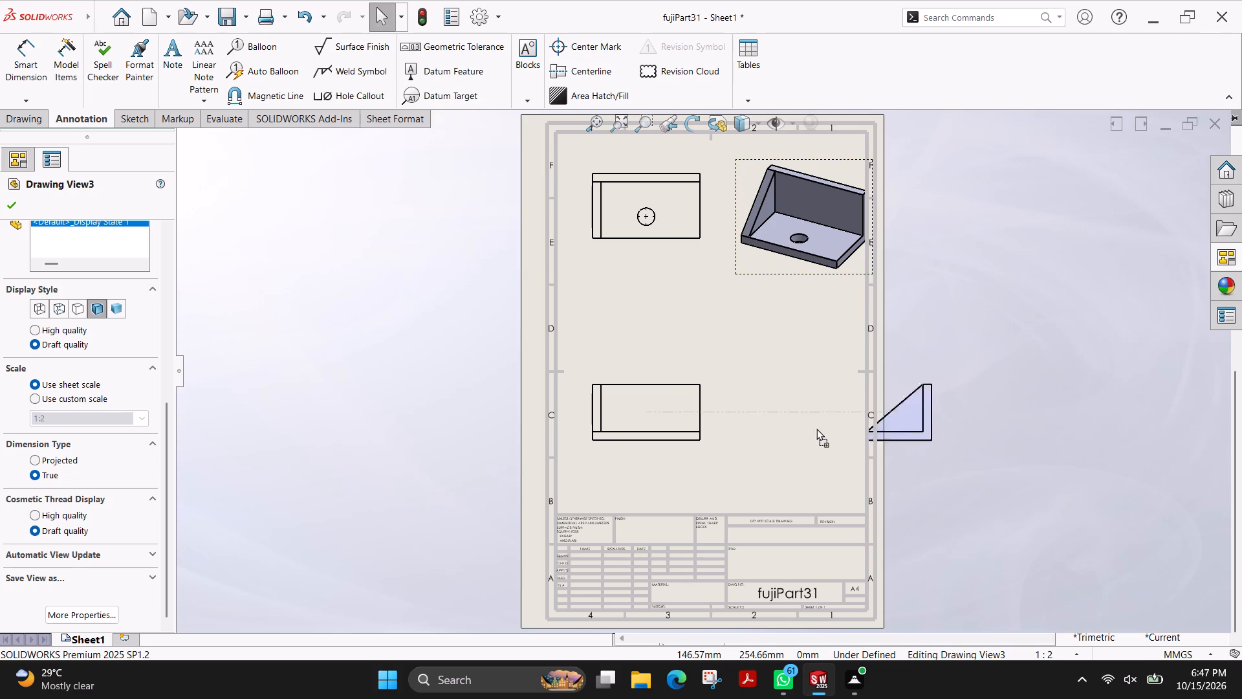
left_click_drag(816, 428, 792, 410)
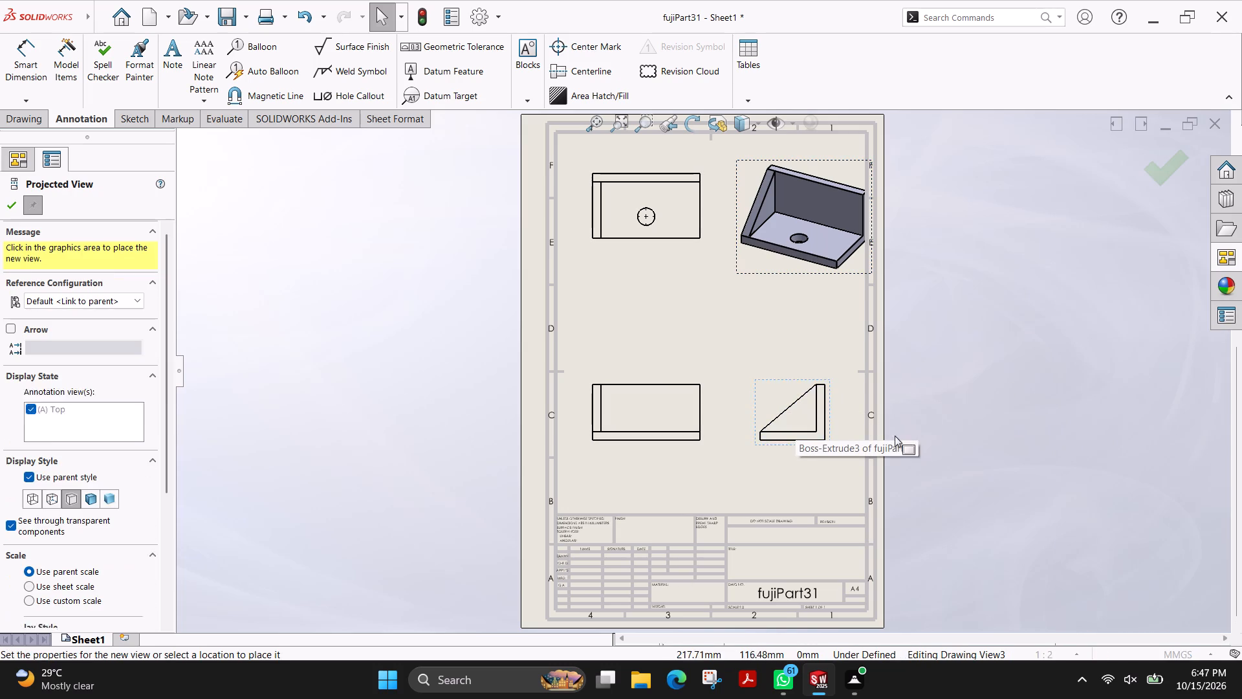
key("Escape")
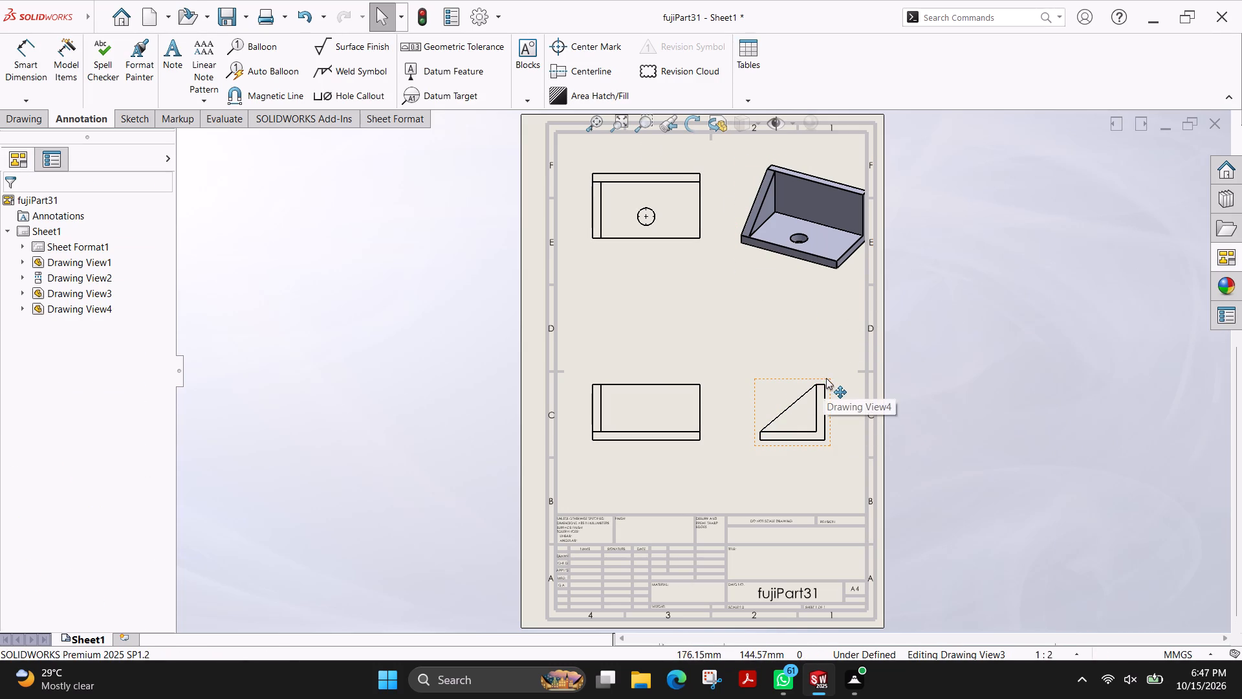
Set the right view's display style to Shaded With Edges.
left_click(826, 378)
scroll(127, 465, "down", 4)
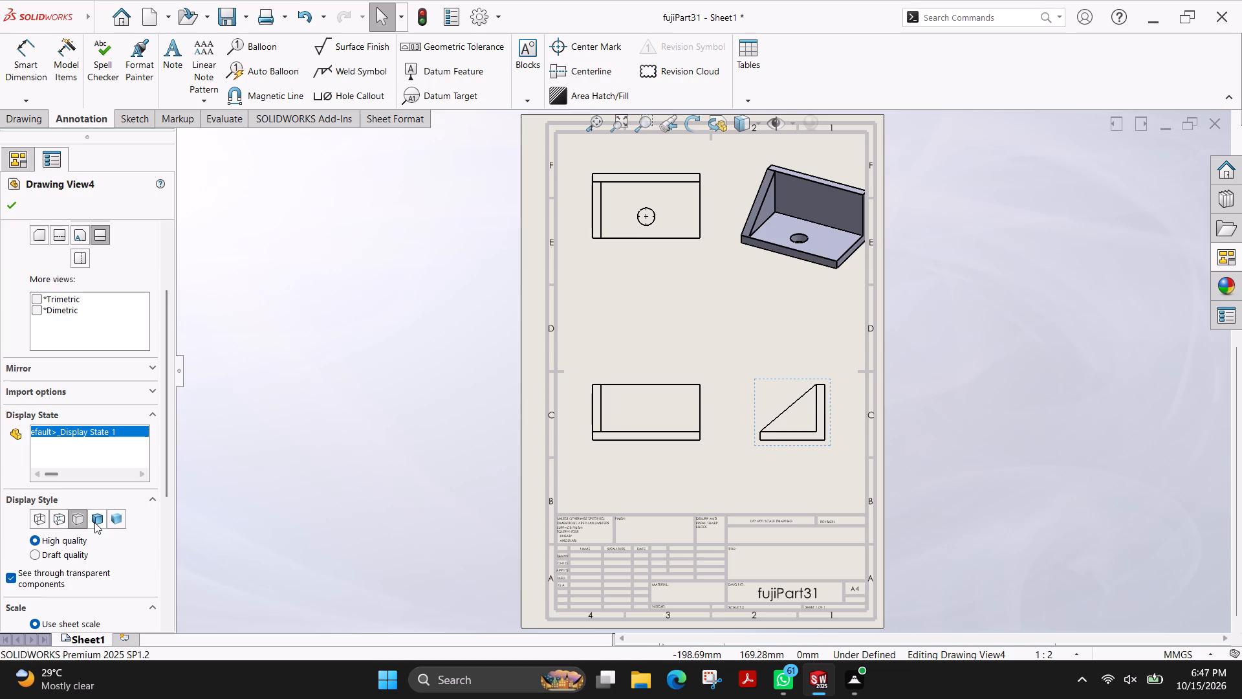
left_click(94, 522)
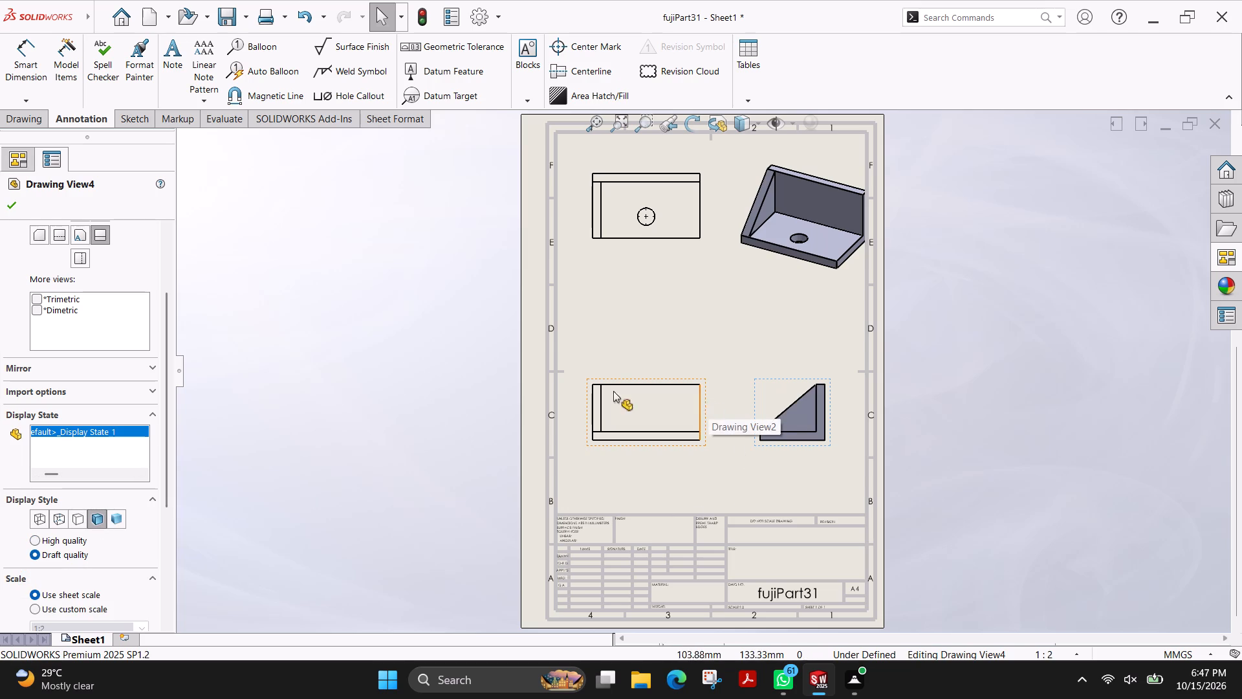
left_click(150, 494)
left_click(150, 504)
key("Escape")
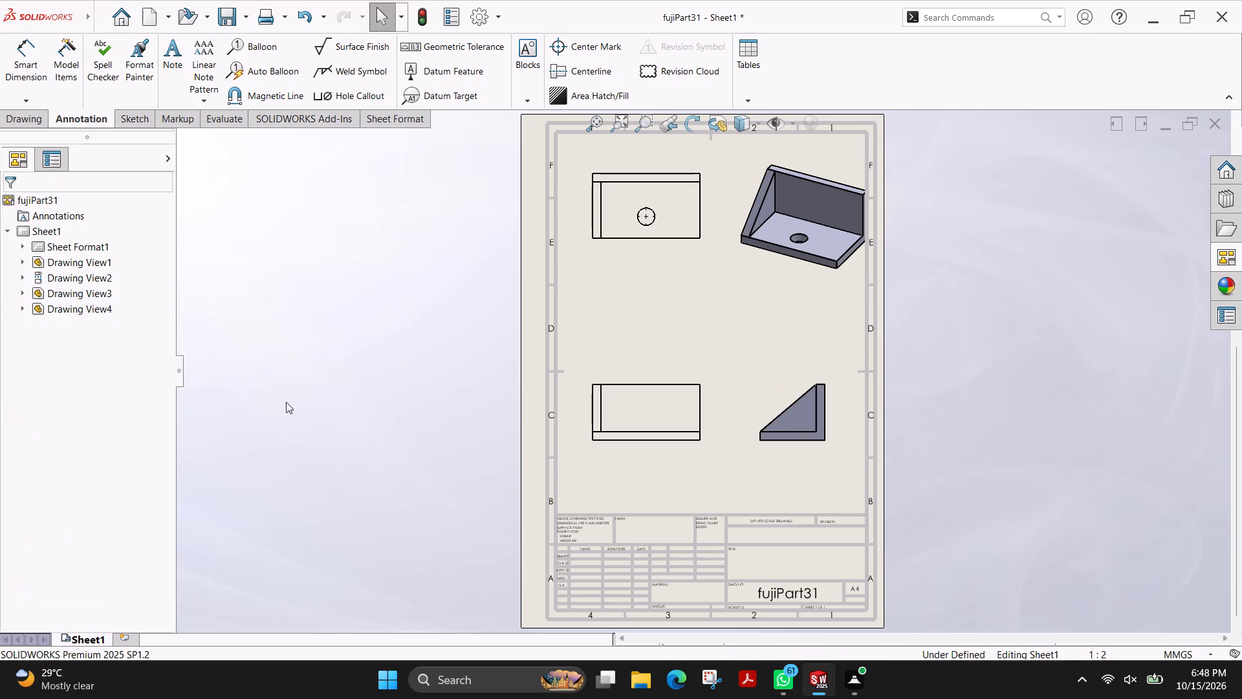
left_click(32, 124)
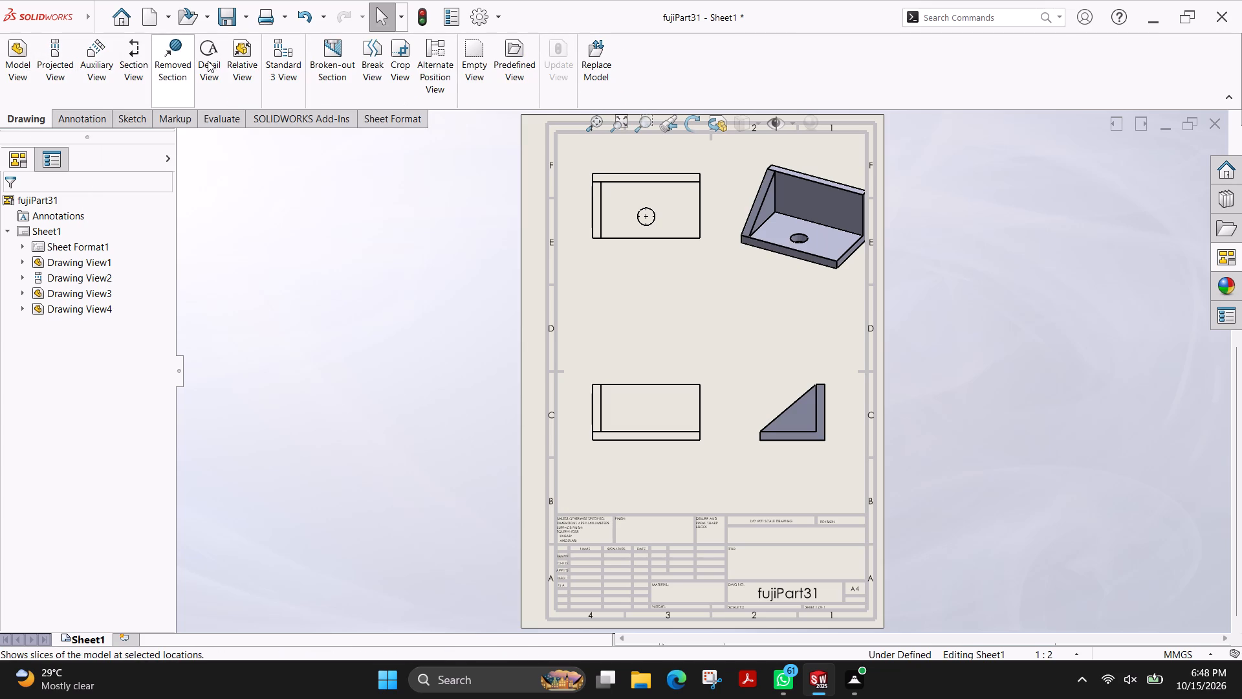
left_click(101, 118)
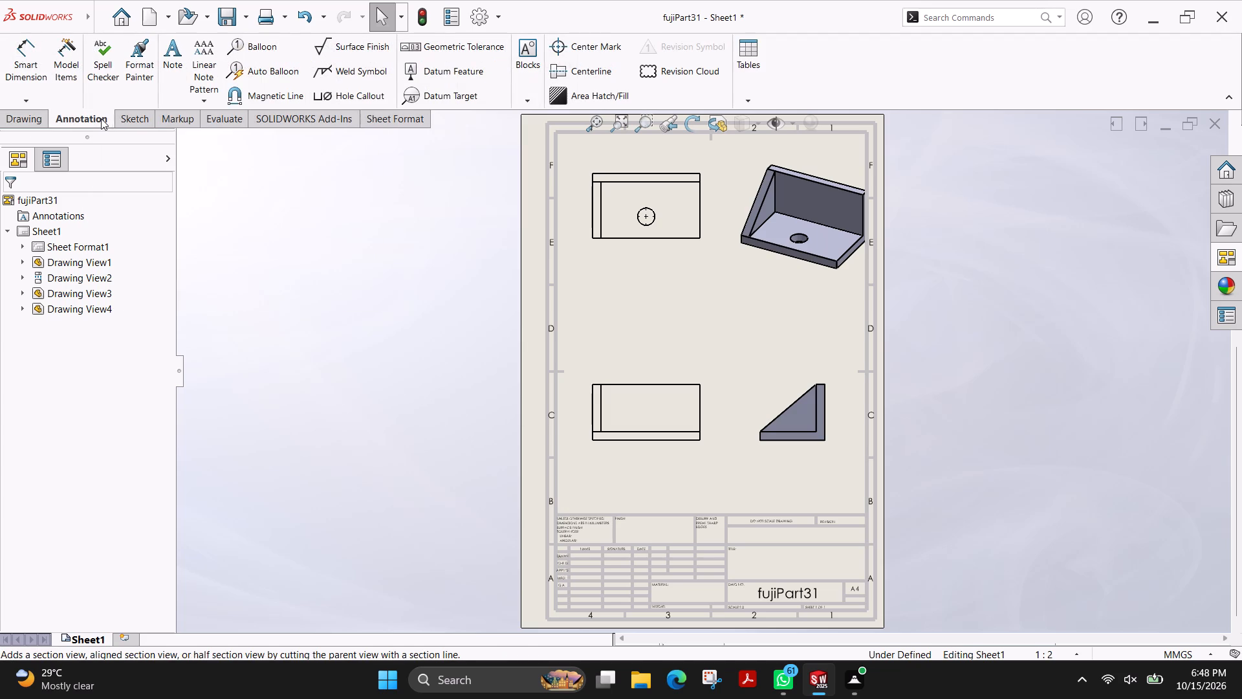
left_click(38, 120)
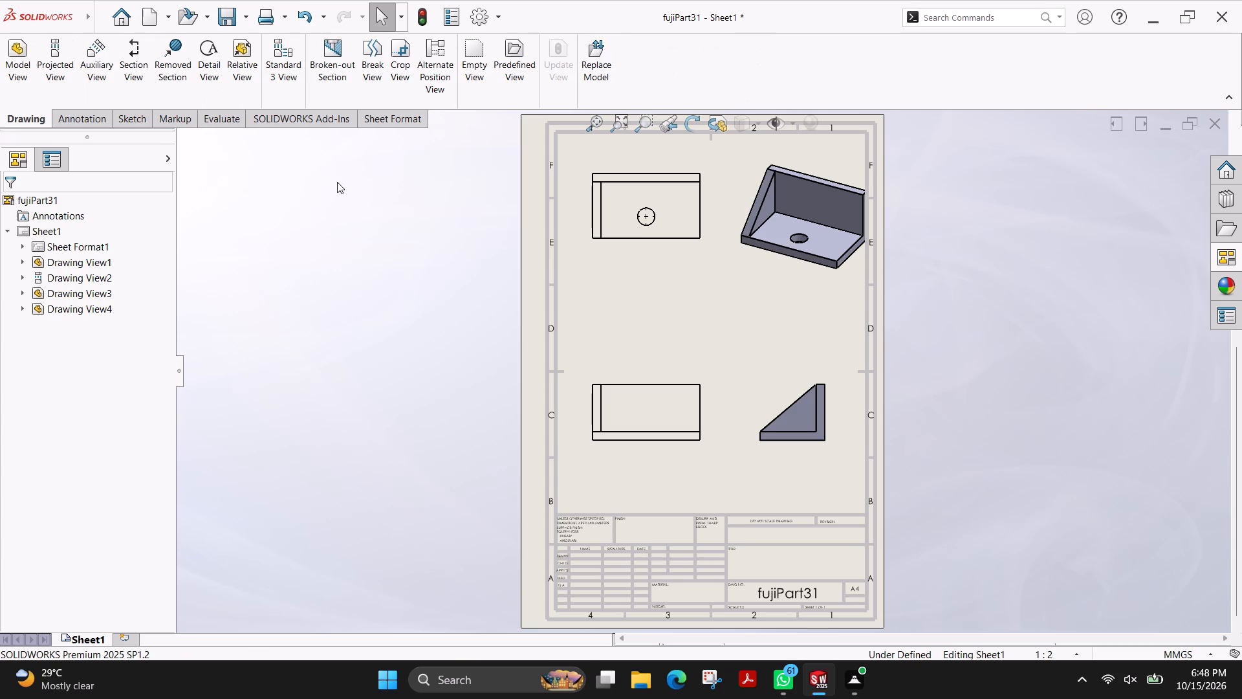
Set the projected front view's display style to Shaded With Edges.
left_click(702, 379)
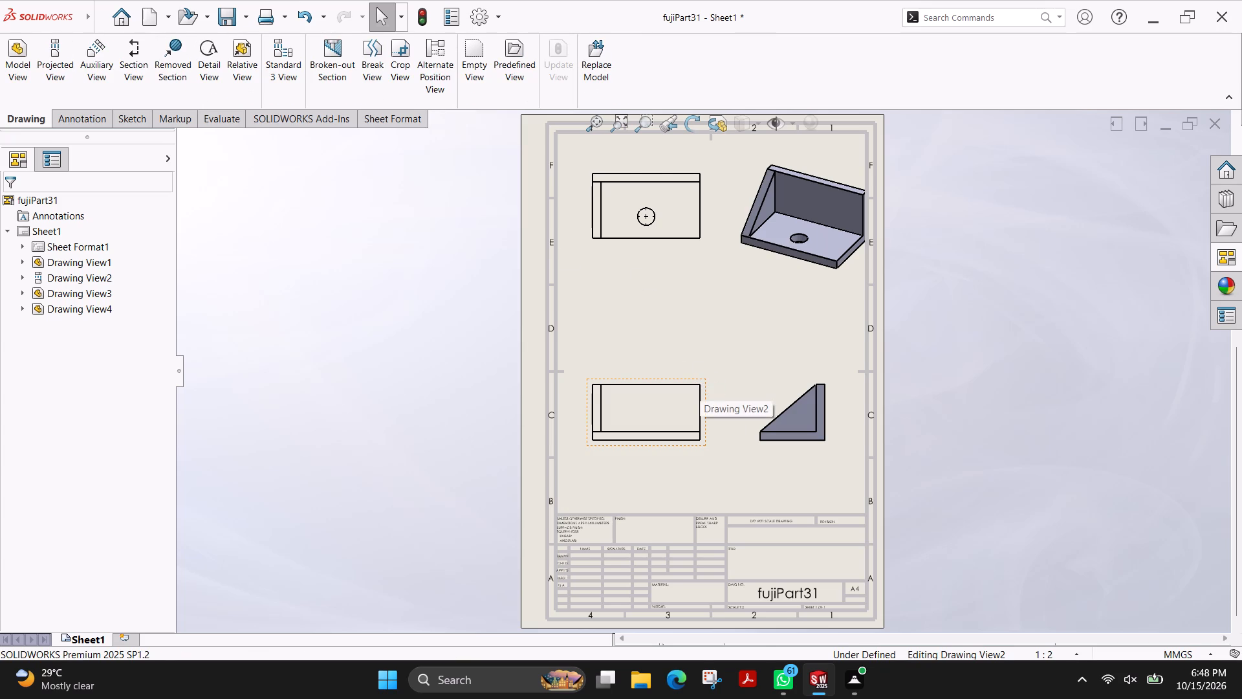
scroll(105, 493, "down", 3)
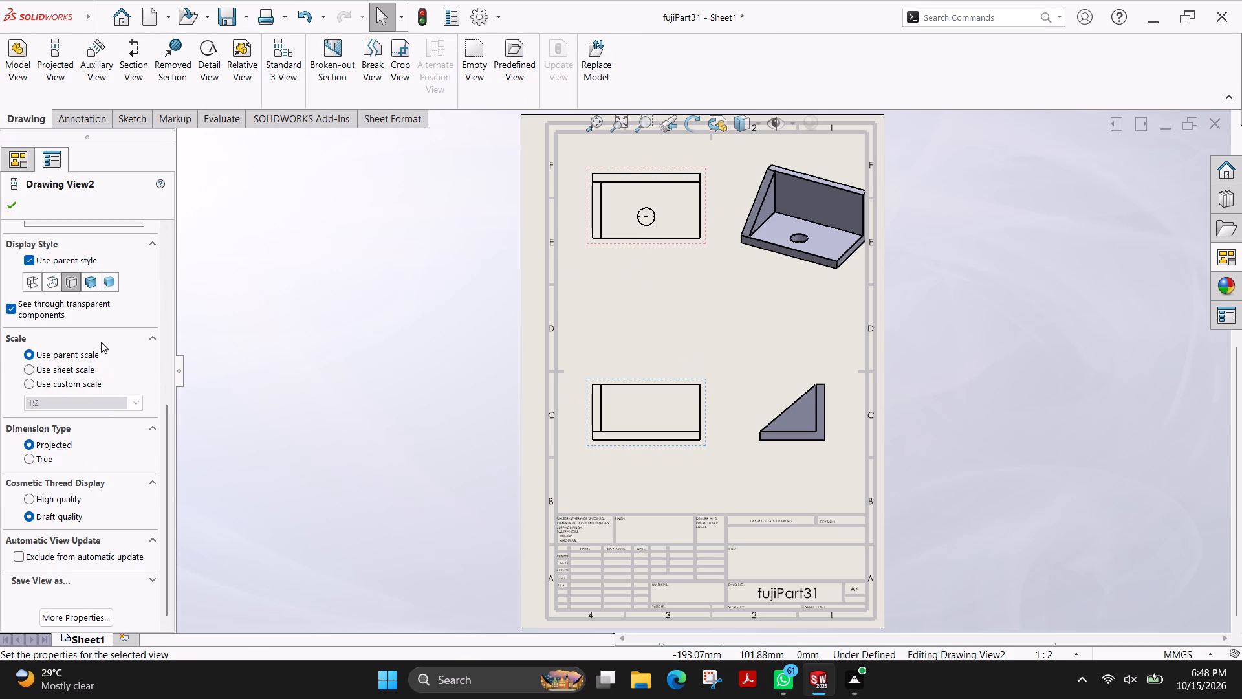
left_click(95, 286)
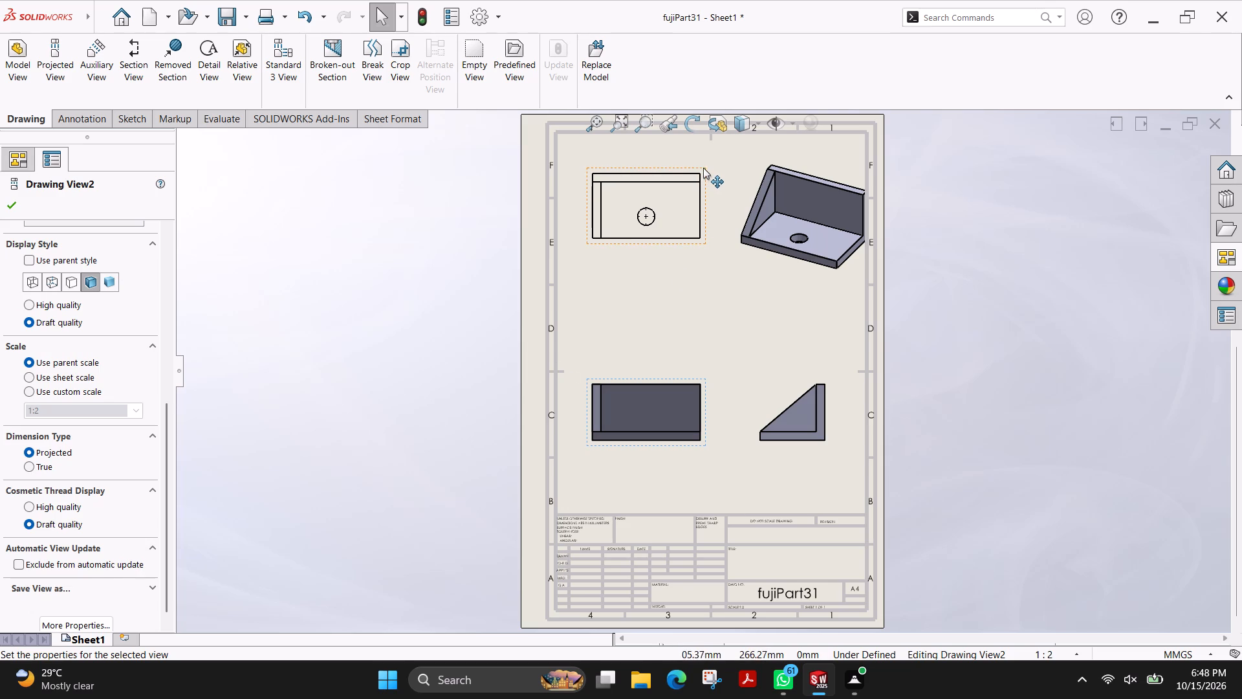
Set the top view's display style to Shaded With Edges.
left_click(704, 168)
scroll(70, 406, "down", 2)
scroll(70, 406, "up", 2)
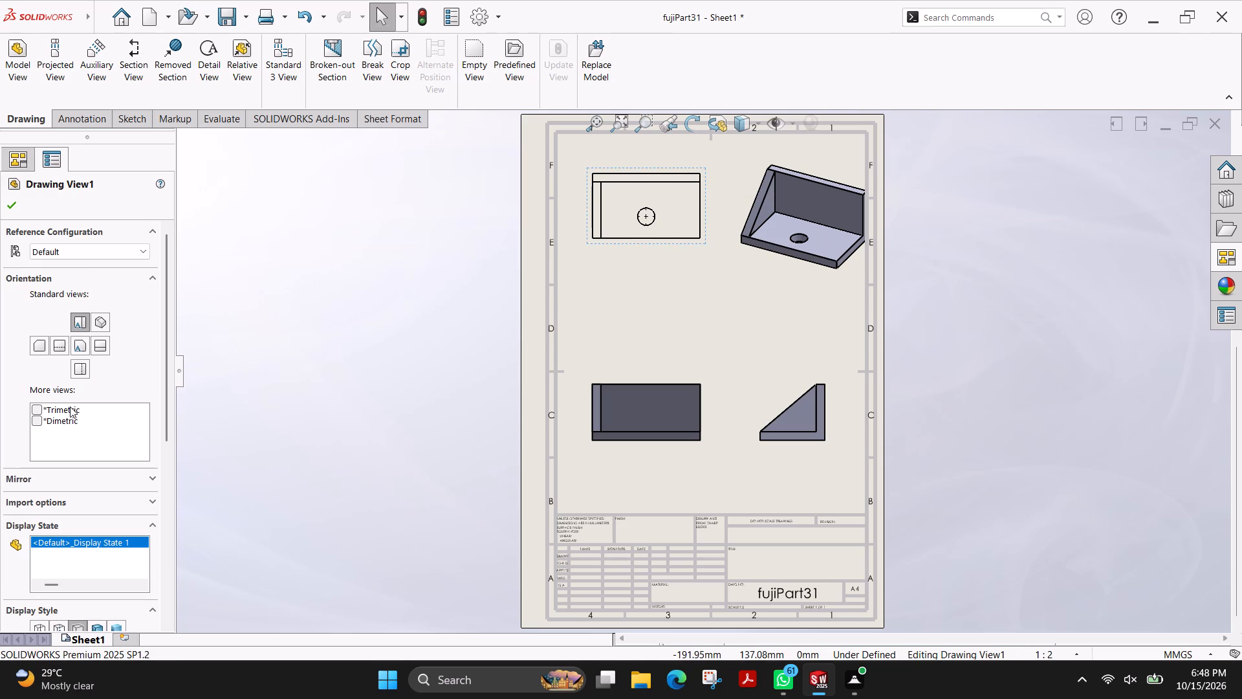
scroll(70, 406, "up", 1)
scroll(143, 345, "down", 3)
left_click(96, 523)
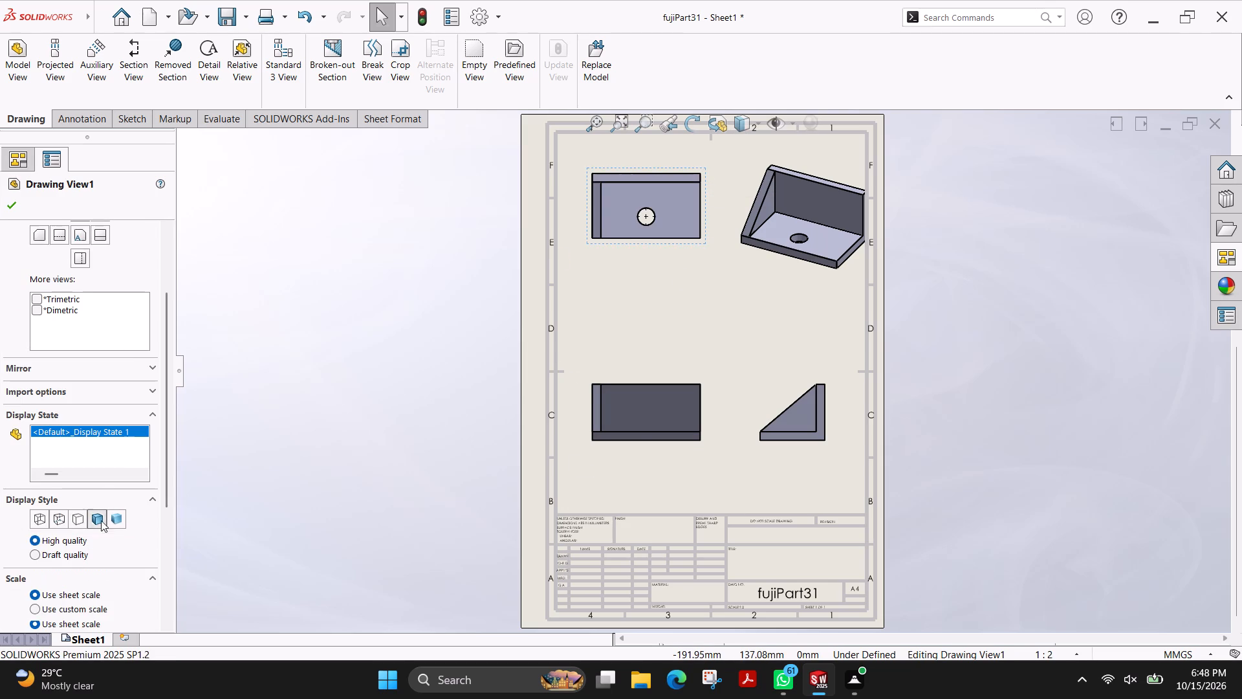
key("Escape")
Move the top view down the sheet, closer to the front view.
scroll(677, 282, "up", 2)
scroll(675, 282, "down", 3)
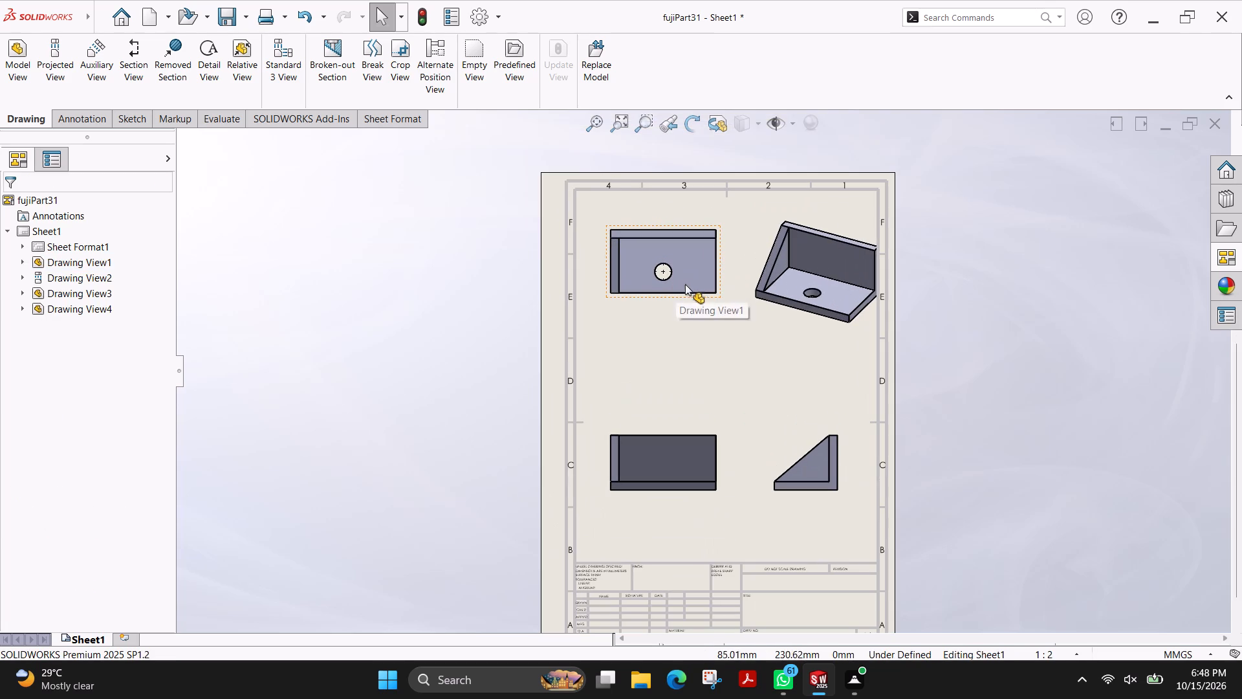
left_click_drag(721, 299, 717, 322)
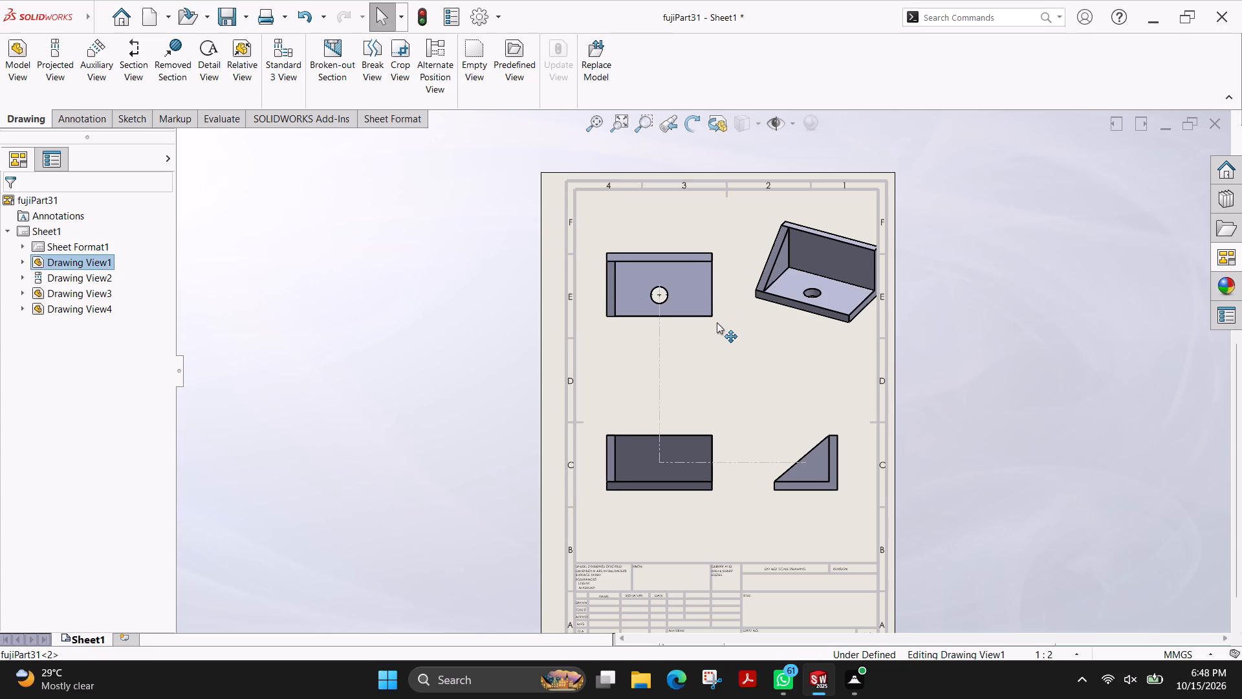
left_click_drag(717, 322, 715, 340)
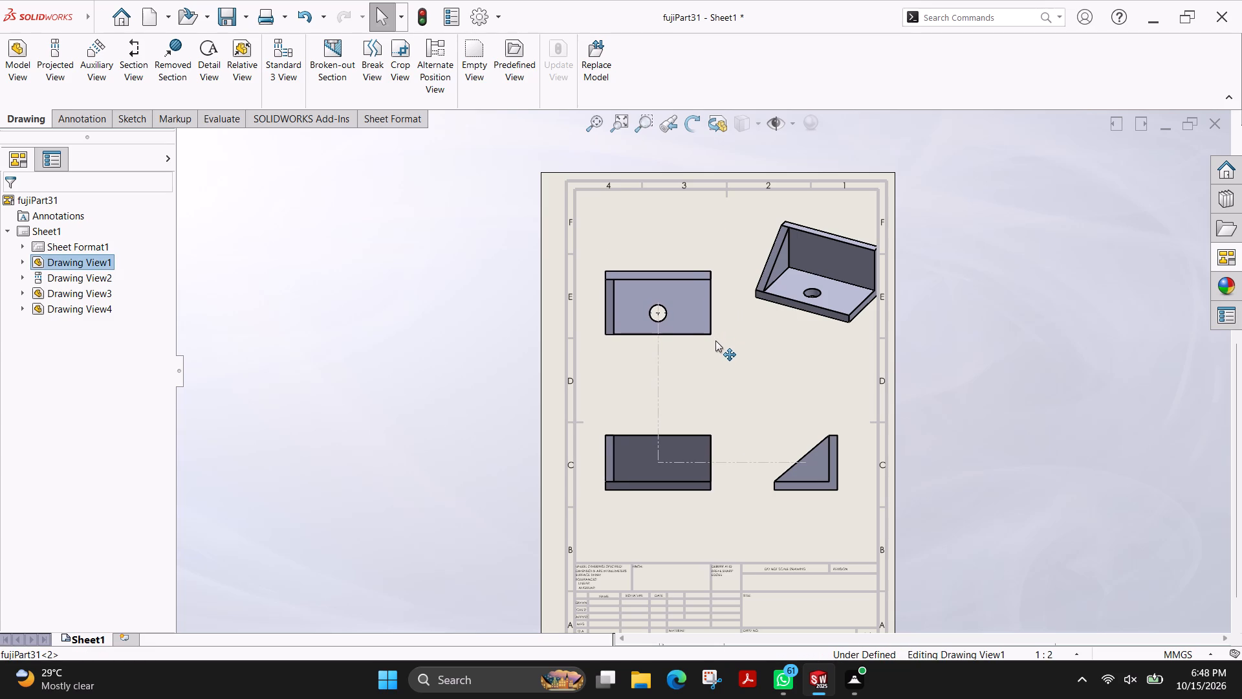
Reposition the four drawing views: pictorial inside the sheet border, front and right views lower, top view closer above the front view.
left_click_drag(715, 340, 717, 340)
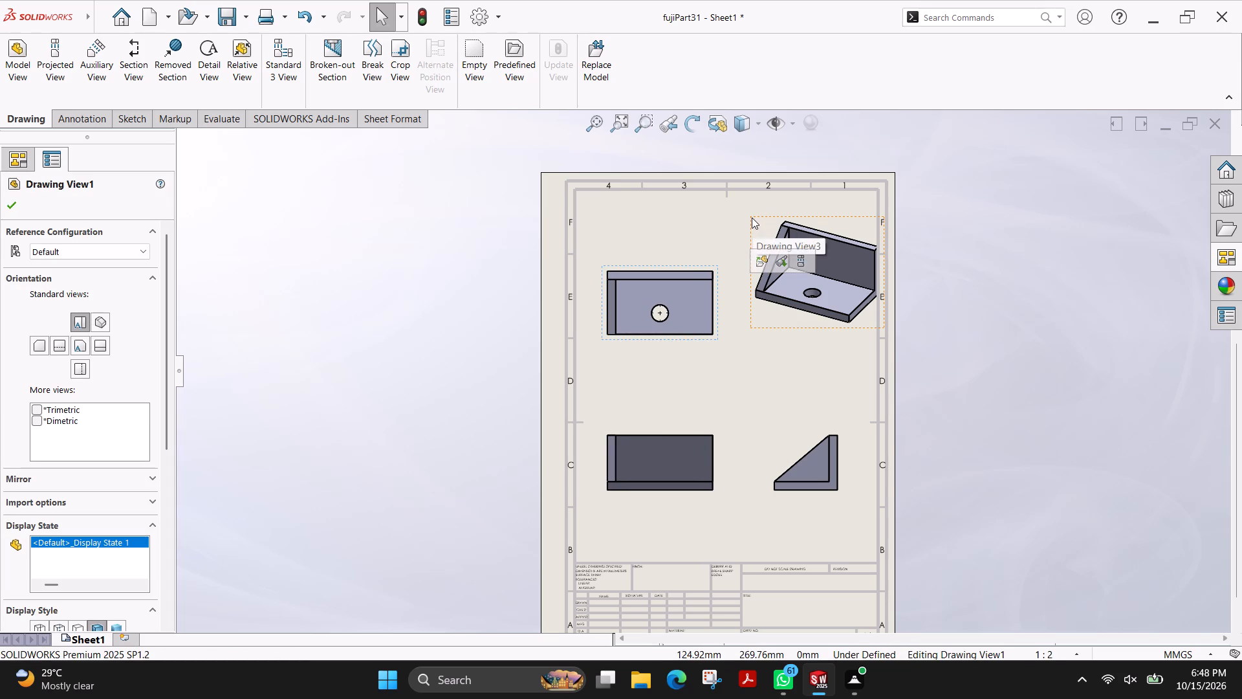
left_click_drag(752, 217, 735, 210)
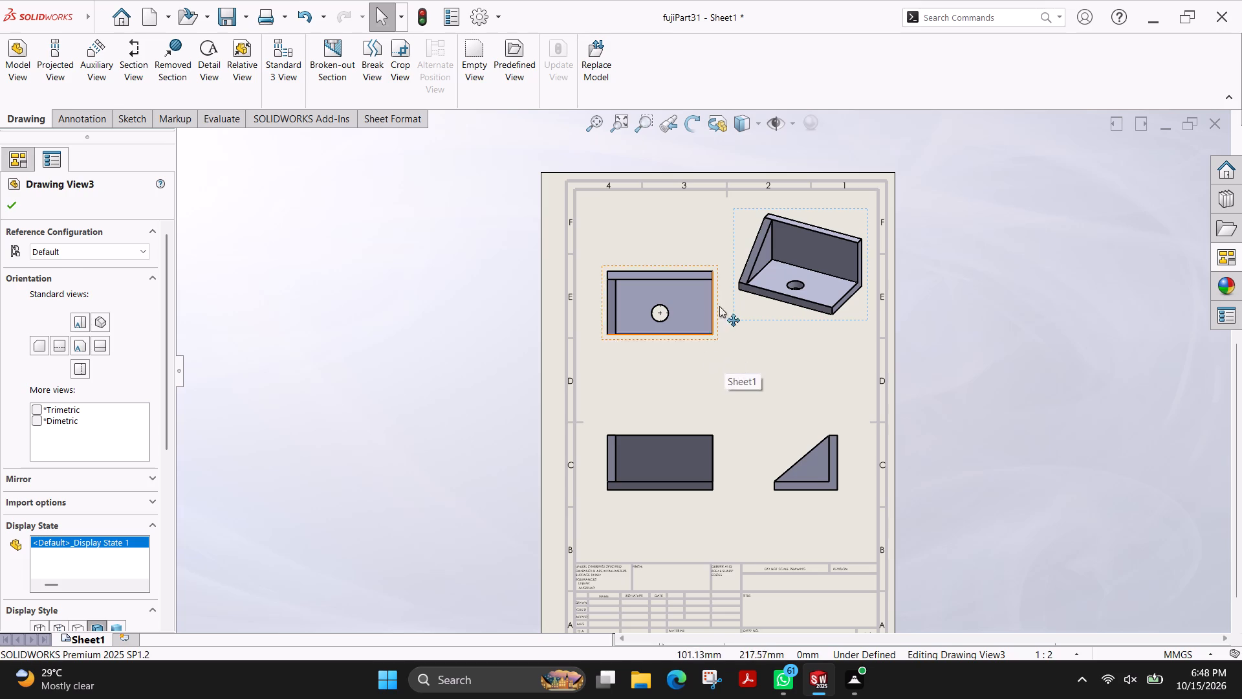
left_click_drag(717, 332, 713, 391)
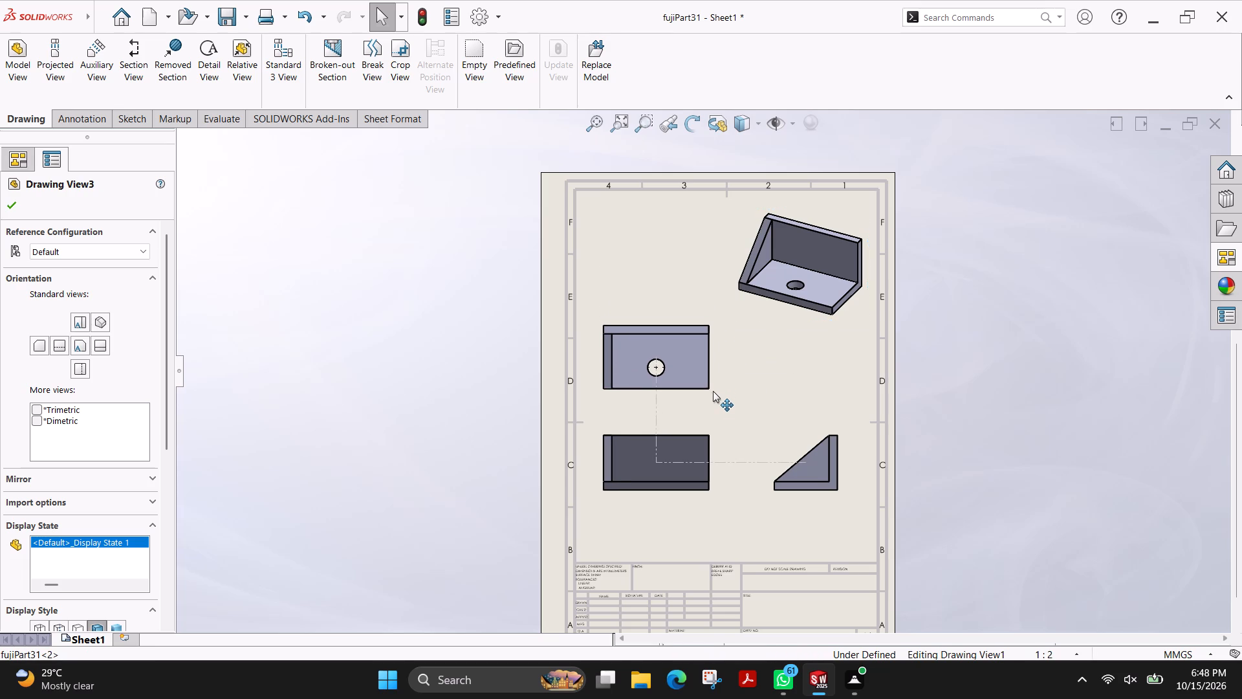
left_click_drag(713, 391, 715, 372)
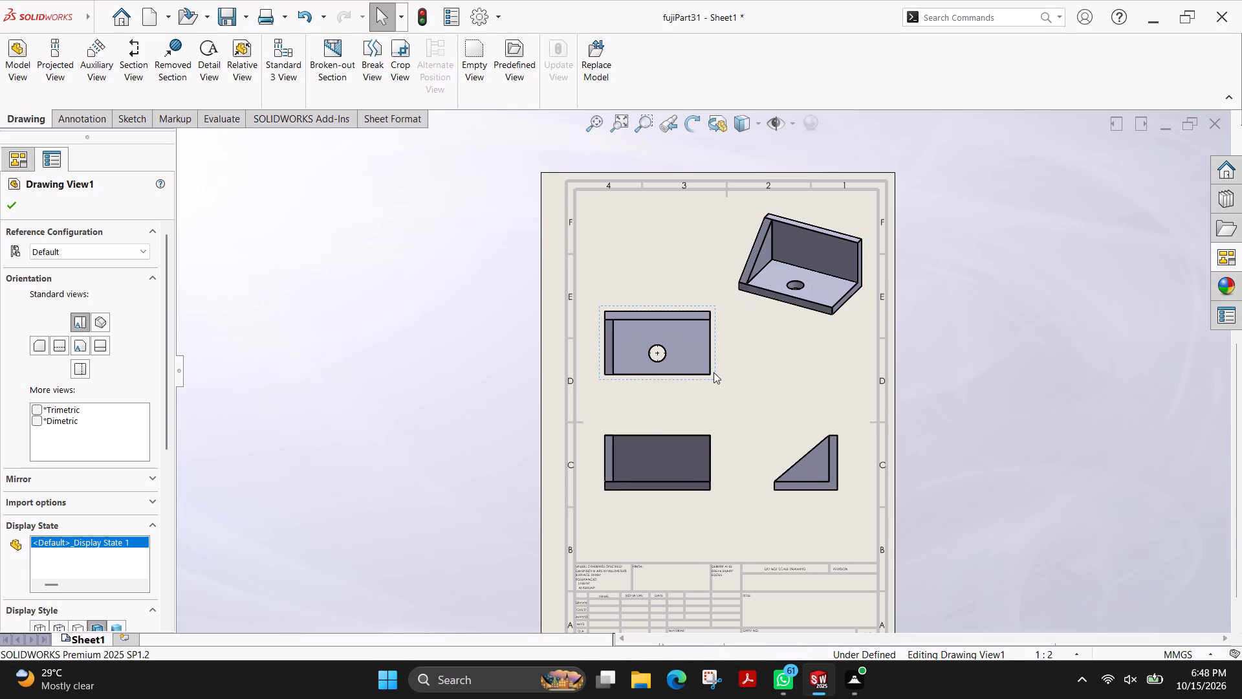
left_click_drag(716, 493, 717, 522)
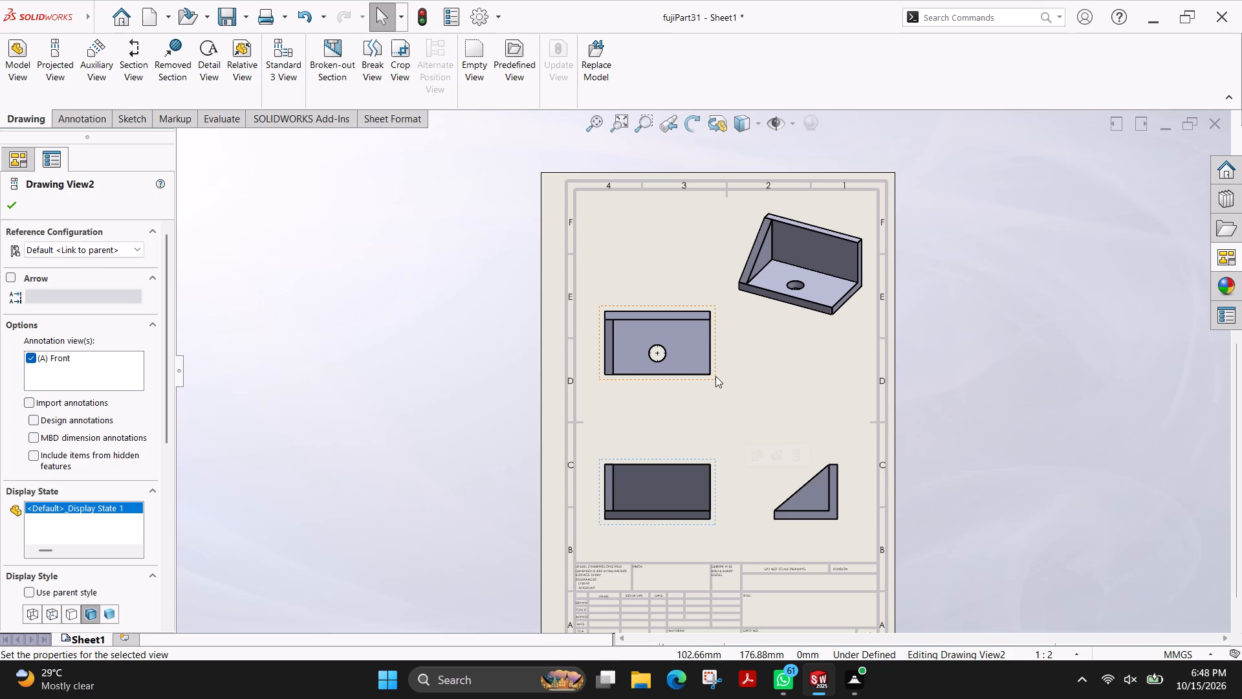
left_click_drag(715, 376, 717, 386)
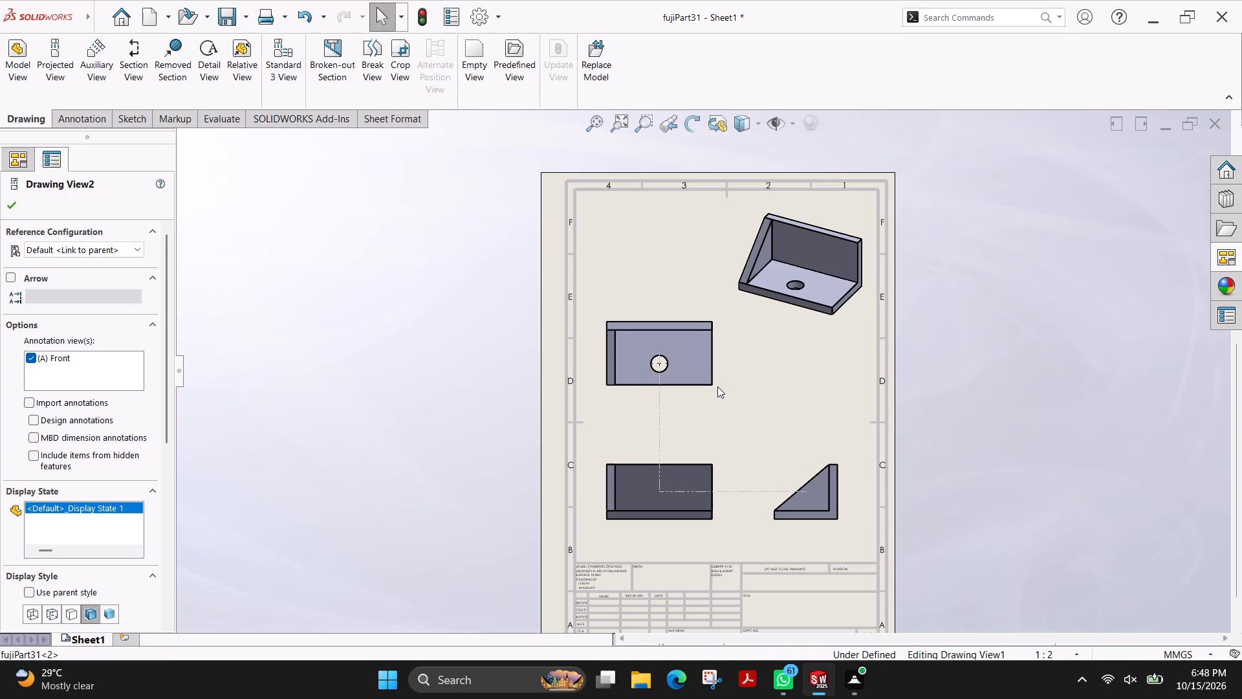
left_click_drag(717, 386, 725, 396)
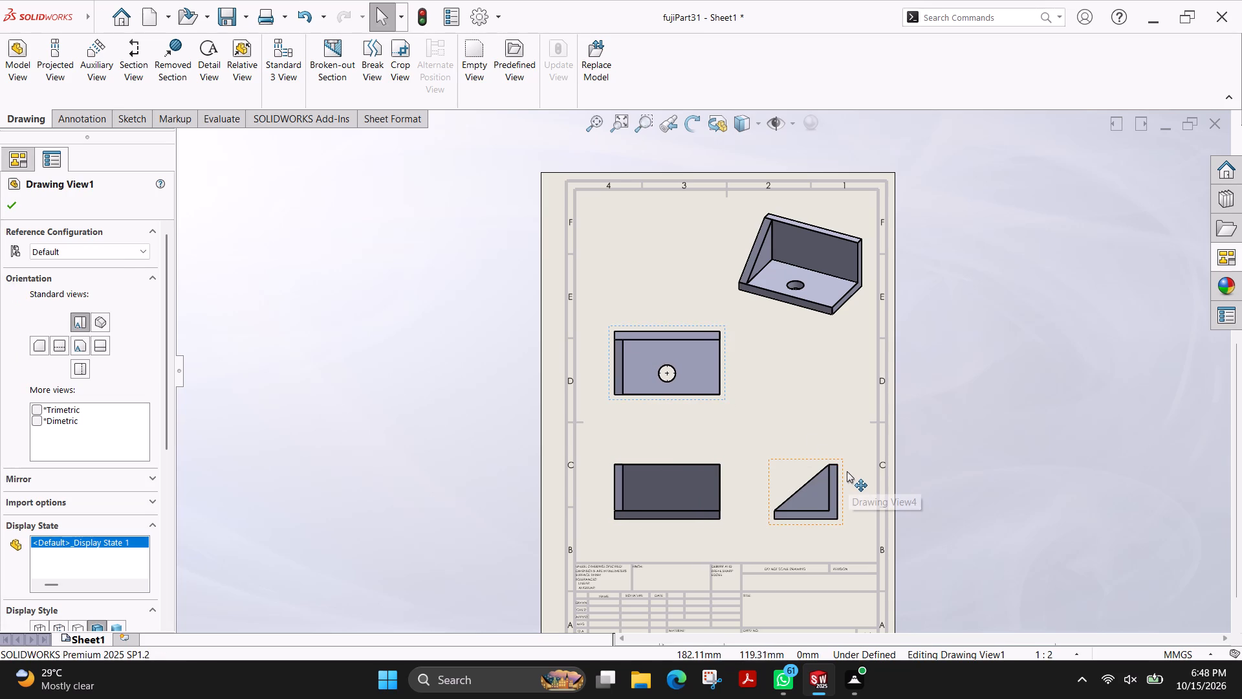
left_click_drag(843, 467, 853, 467)
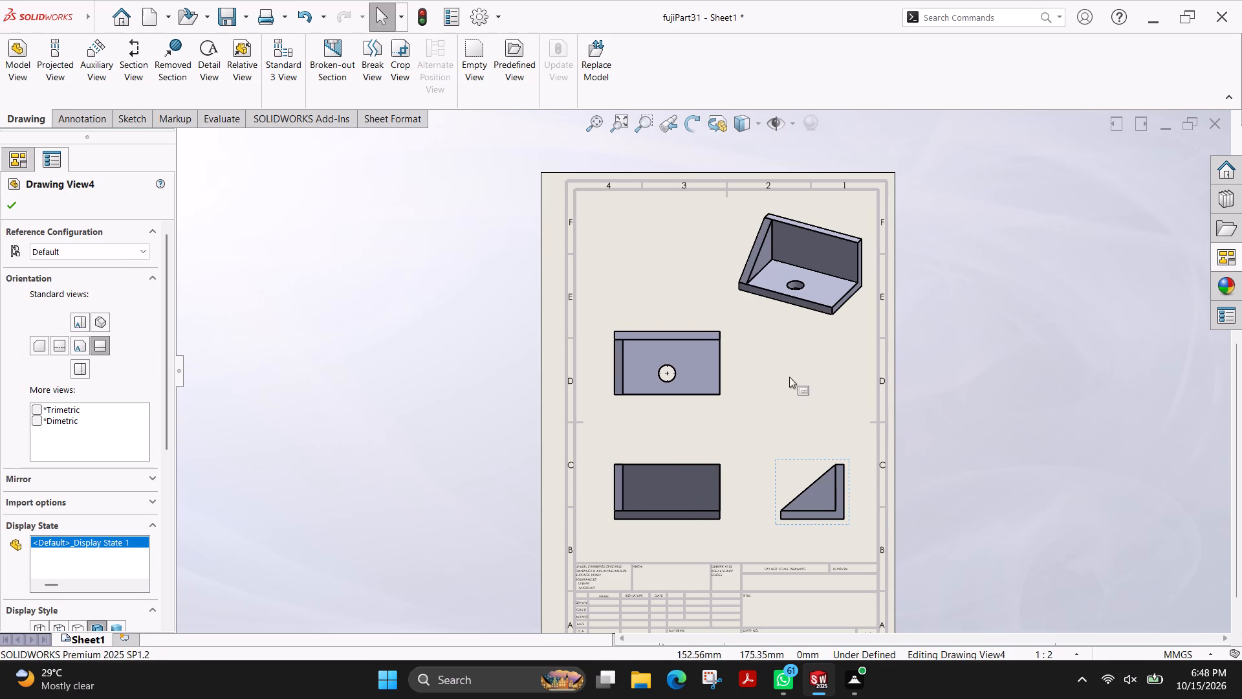
Add a Smart Dimension for the front view's overall width, placed below the view.
left_click(65, 128)
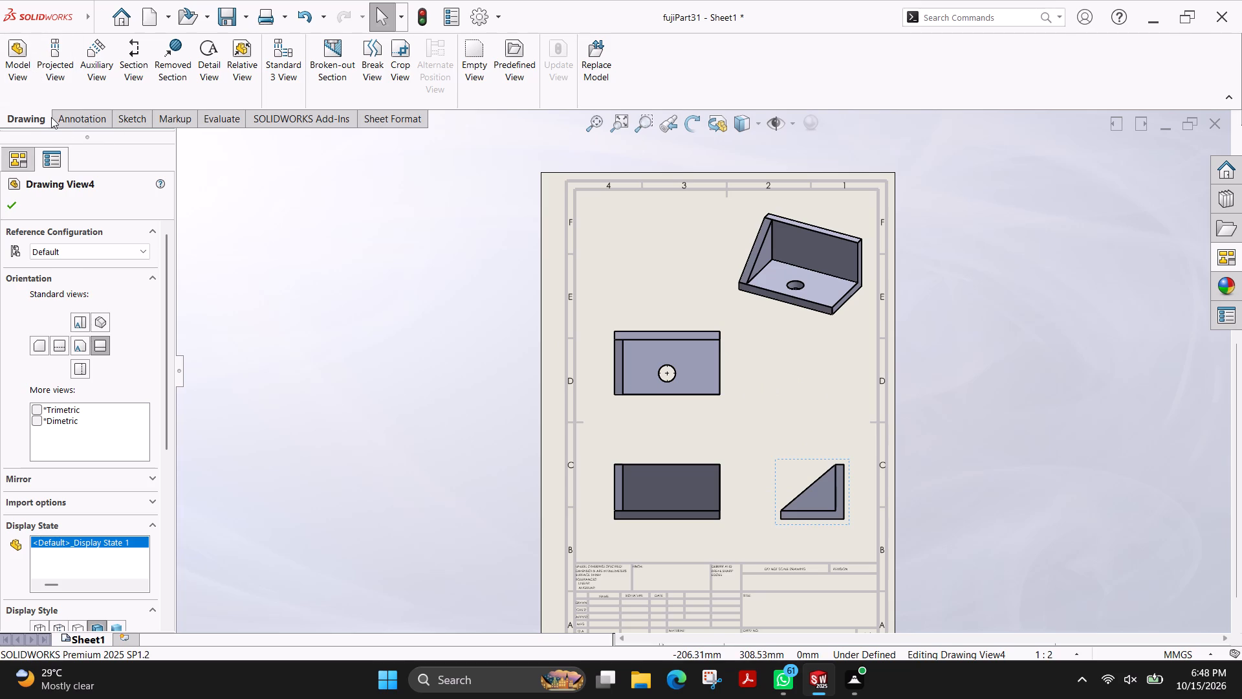
left_click(56, 118)
left_click(28, 59)
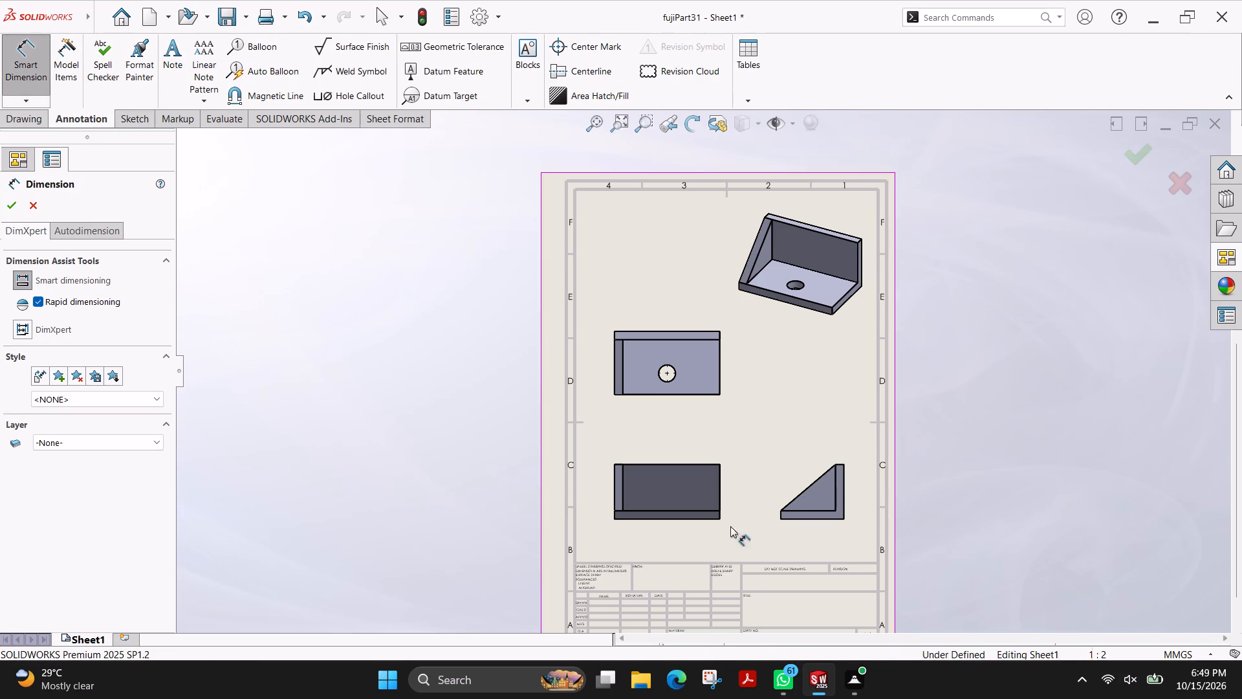
left_click(653, 520)
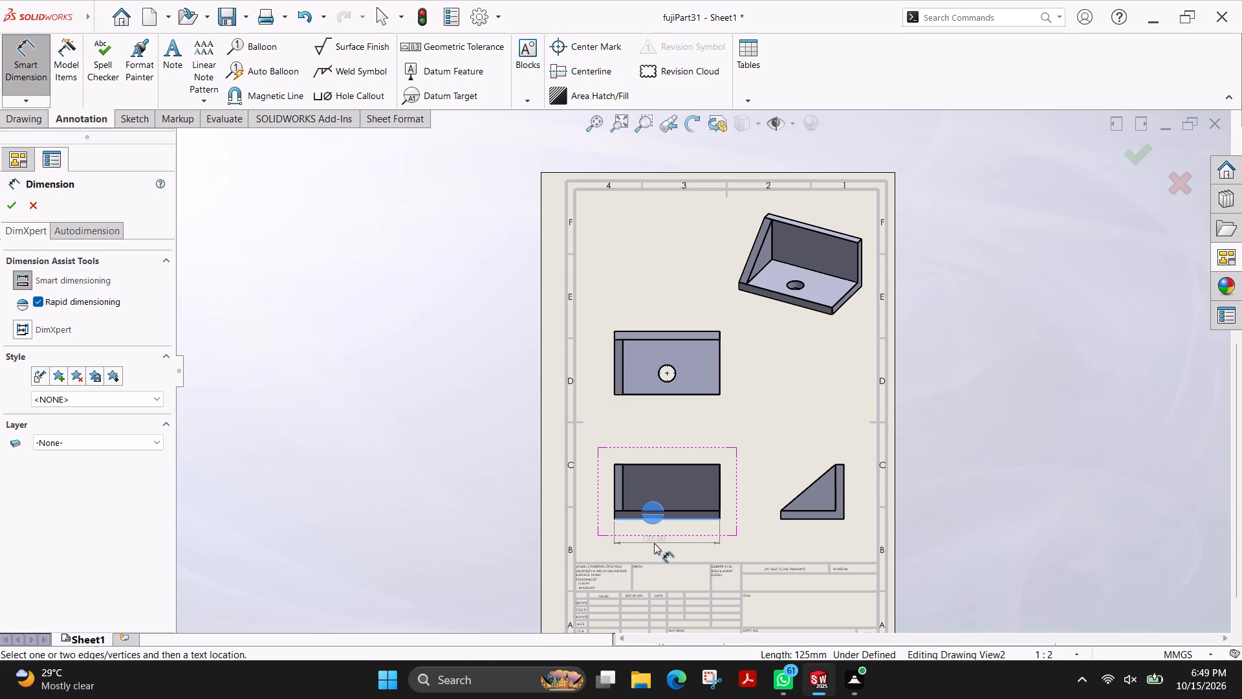
left_click(654, 543)
Dimension the front view's base thickness and the back wall's height above the base, aligned beside the view's right edge.
scroll(696, 518, "down", 5)
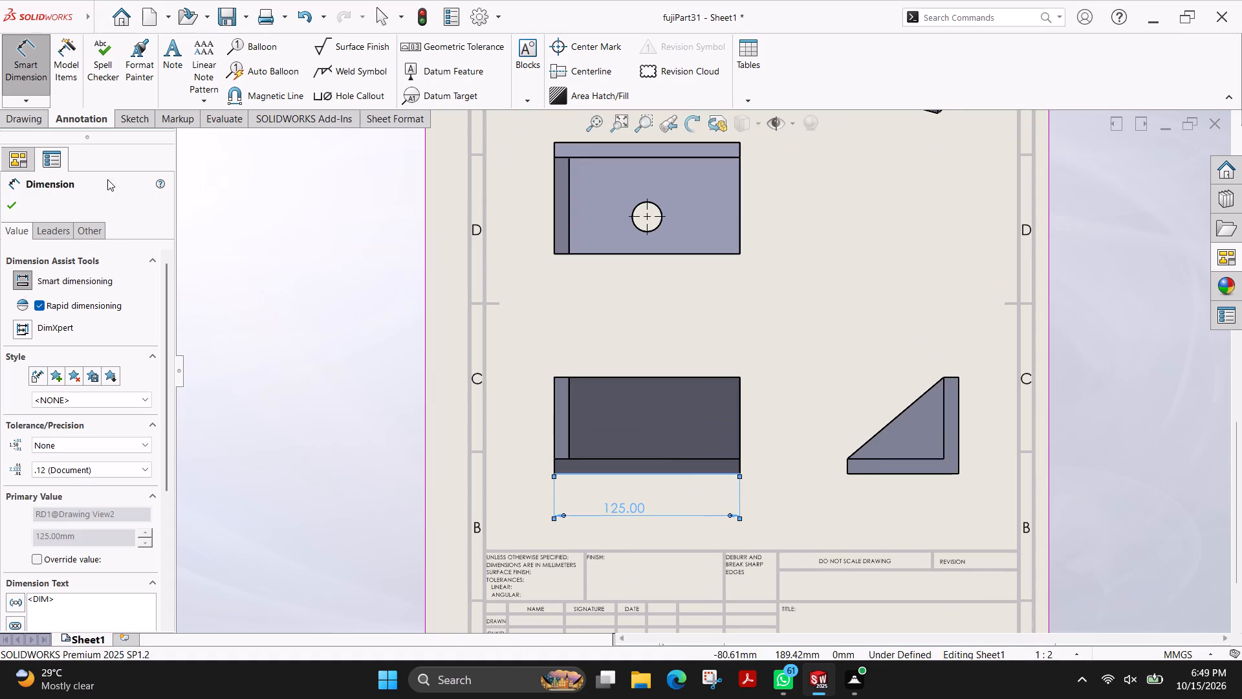
scroll(669, 460, "down", 3)
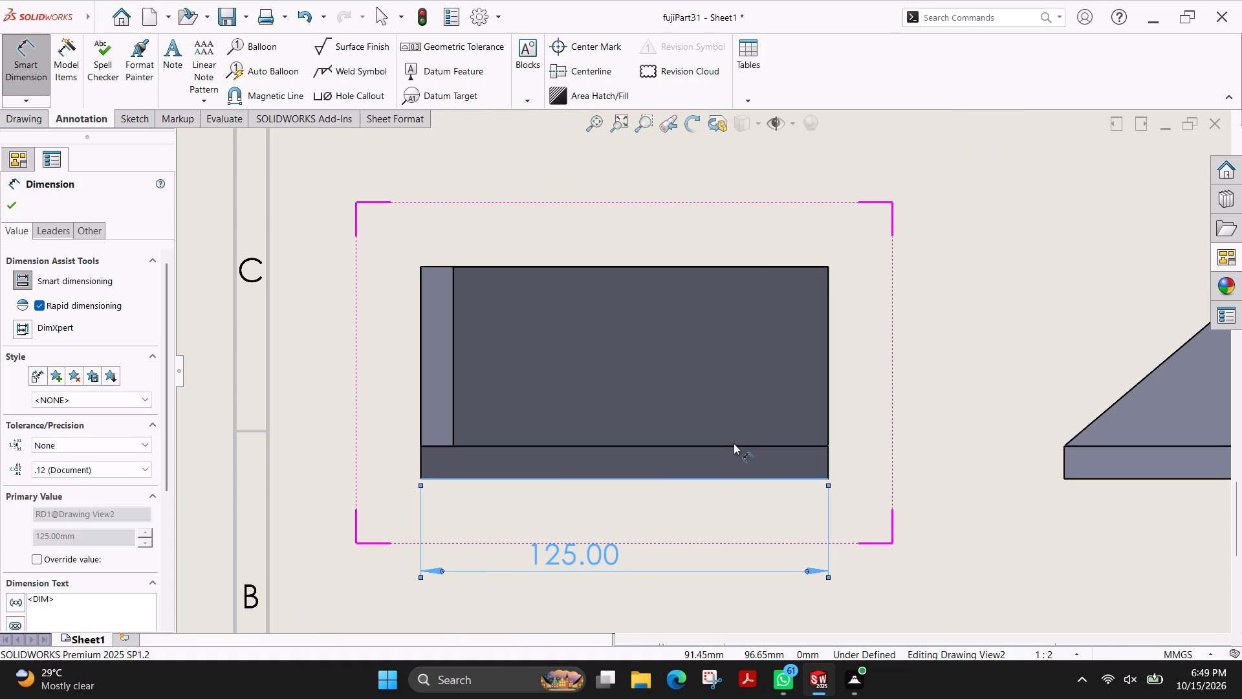
left_click(739, 446)
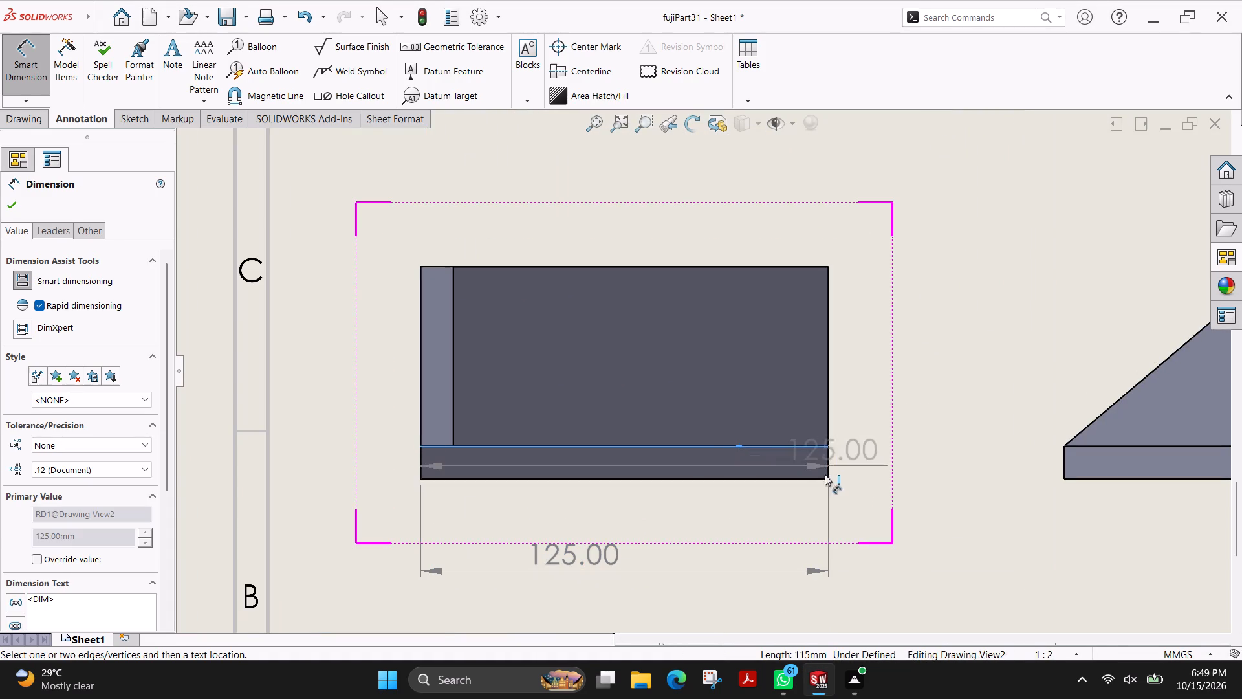
left_click(785, 478)
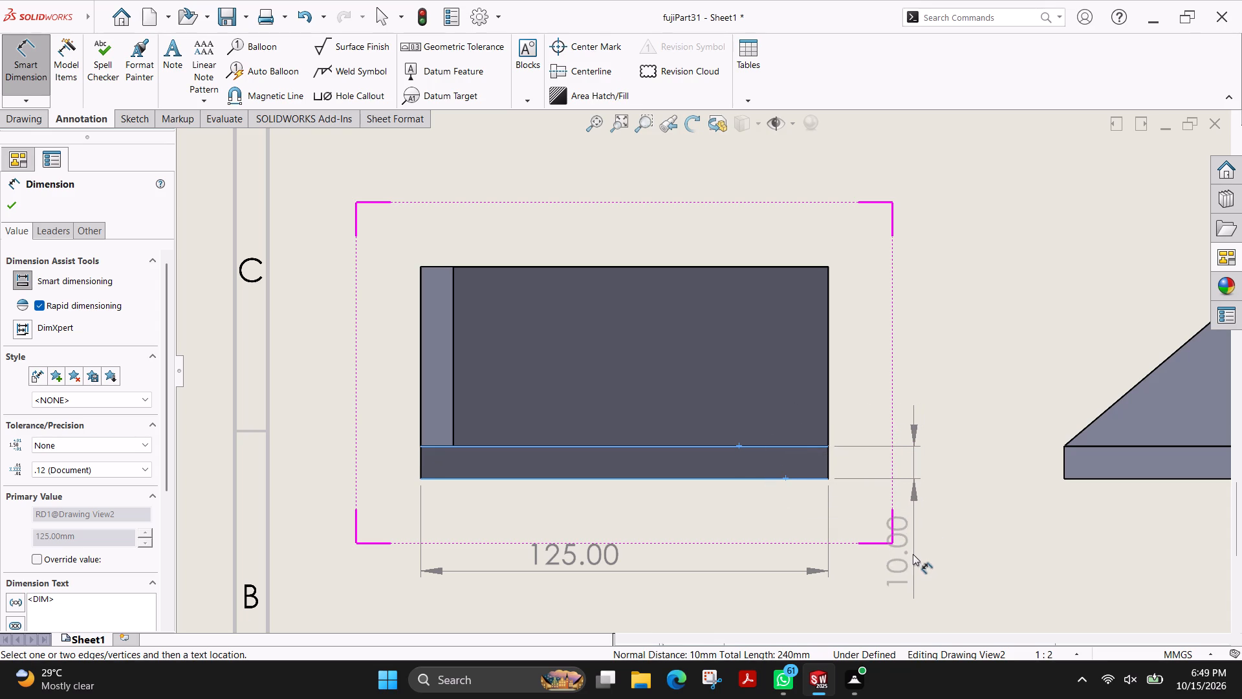
left_click(909, 563)
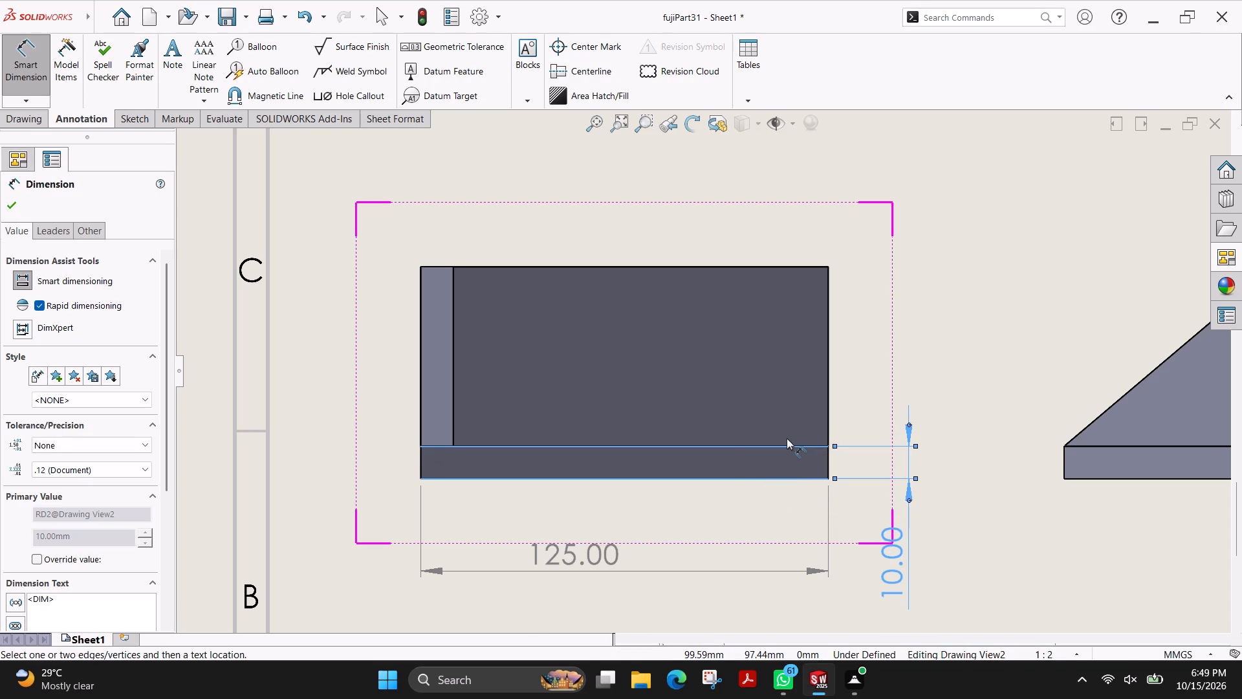
left_click(721, 266)
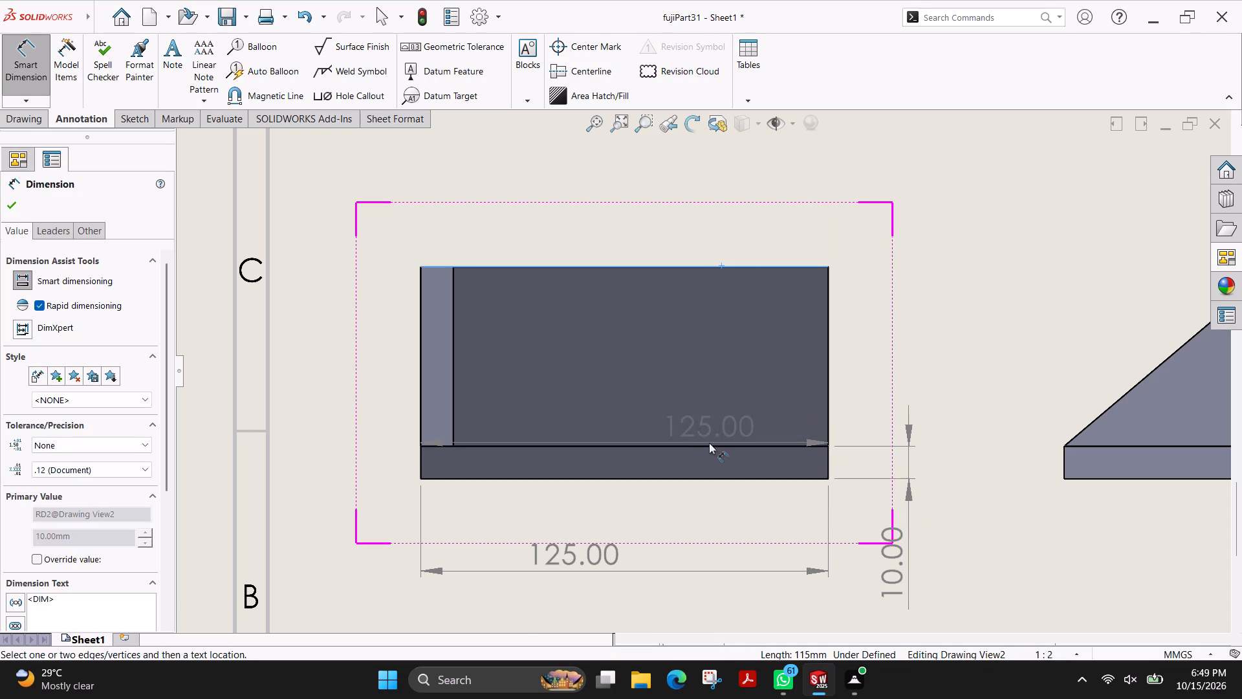
left_click(720, 445)
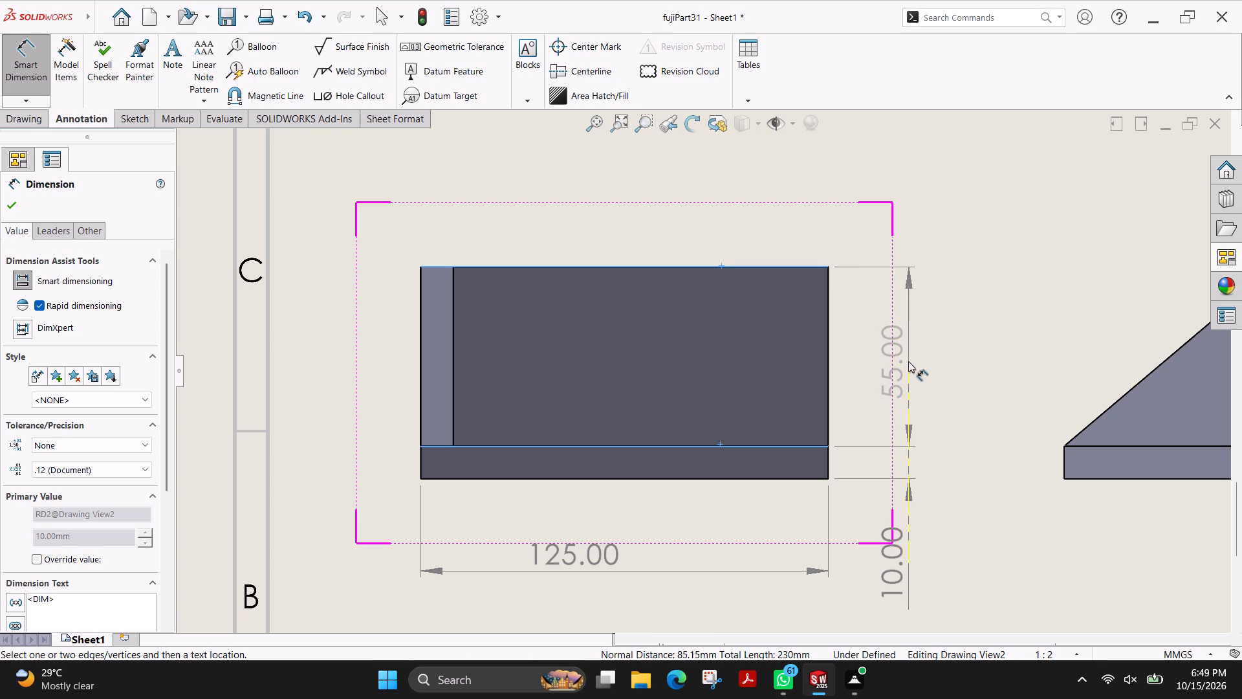
left_click(908, 361)
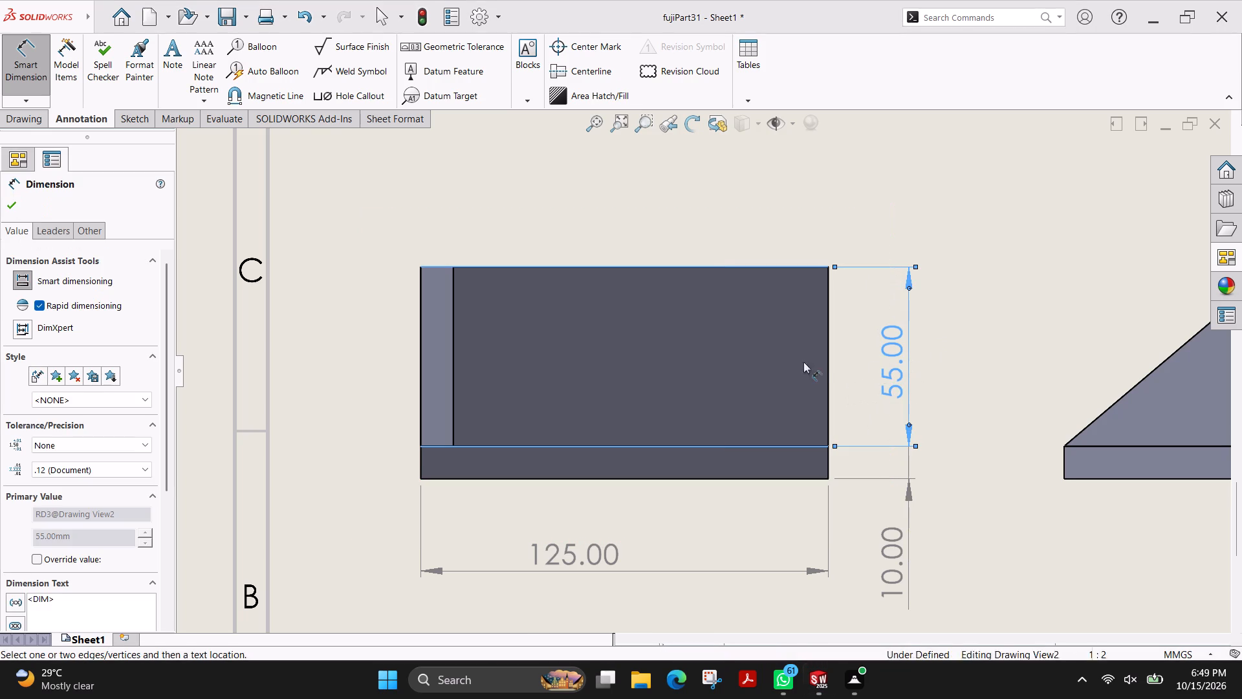
In the top view, dimension the hole's diameter and the distance from its centre to the lower edge.
scroll(521, 280, "up", 1)
scroll(589, 175, "up", 4)
scroll(634, 186, "down", 5)
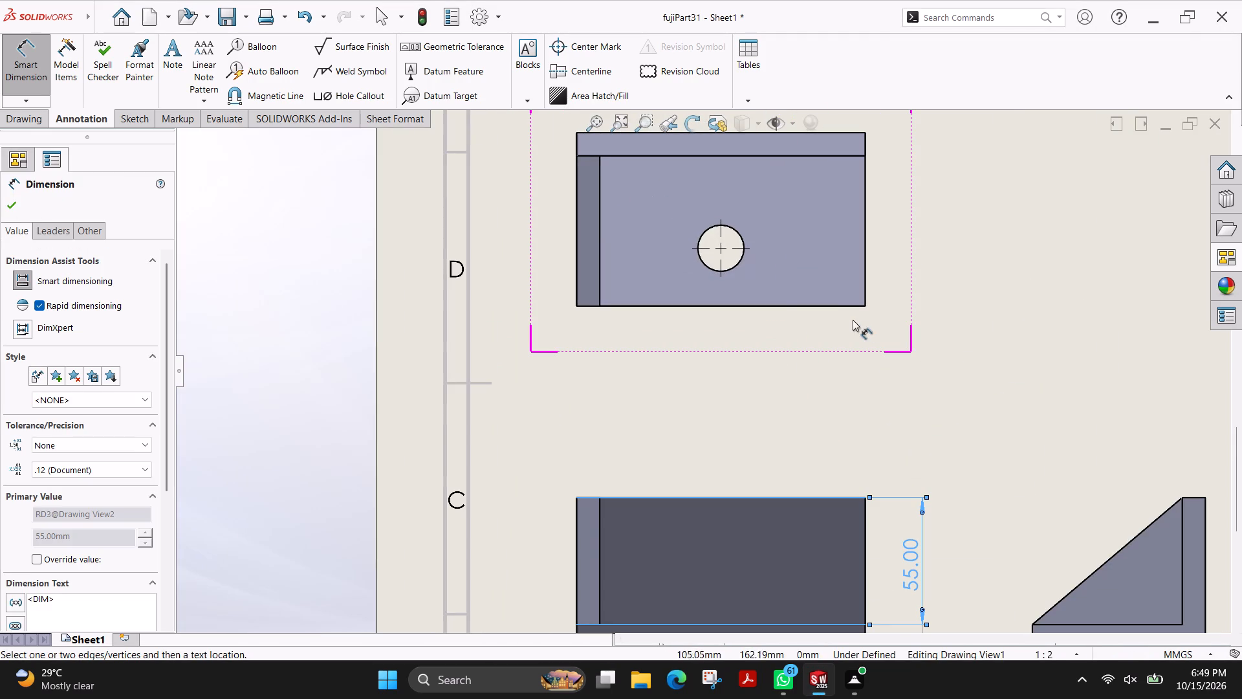
left_click(709, 267)
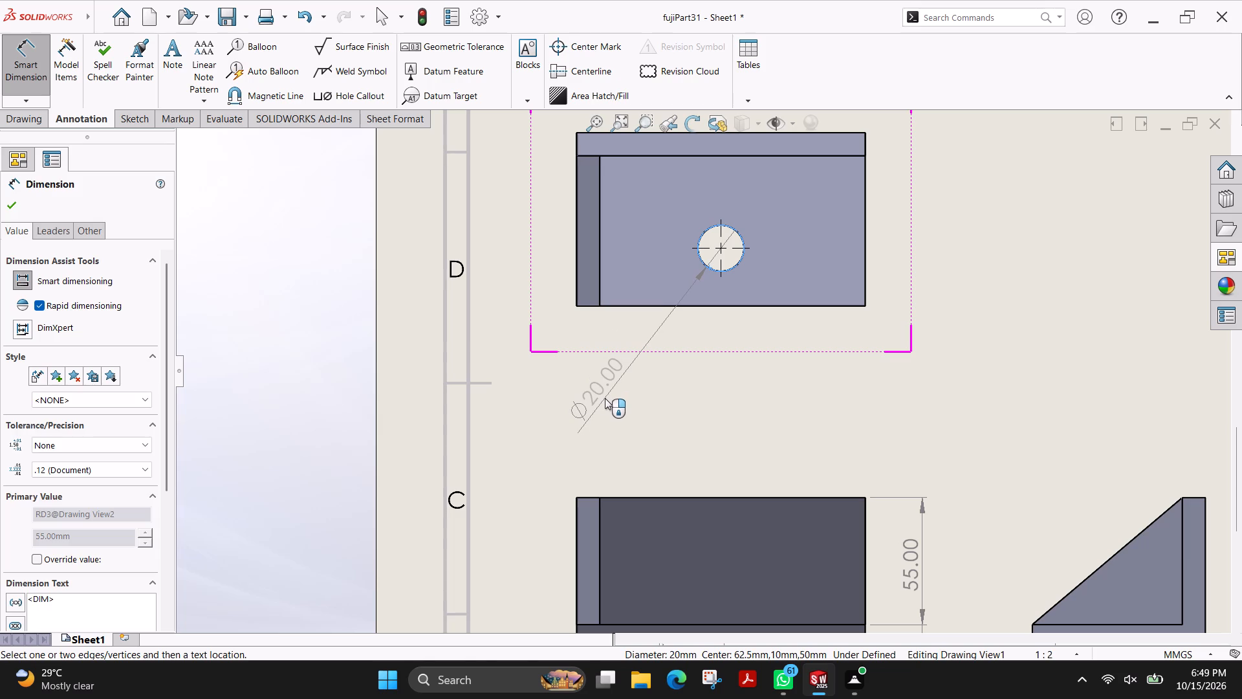
left_click(605, 398)
left_click(734, 247)
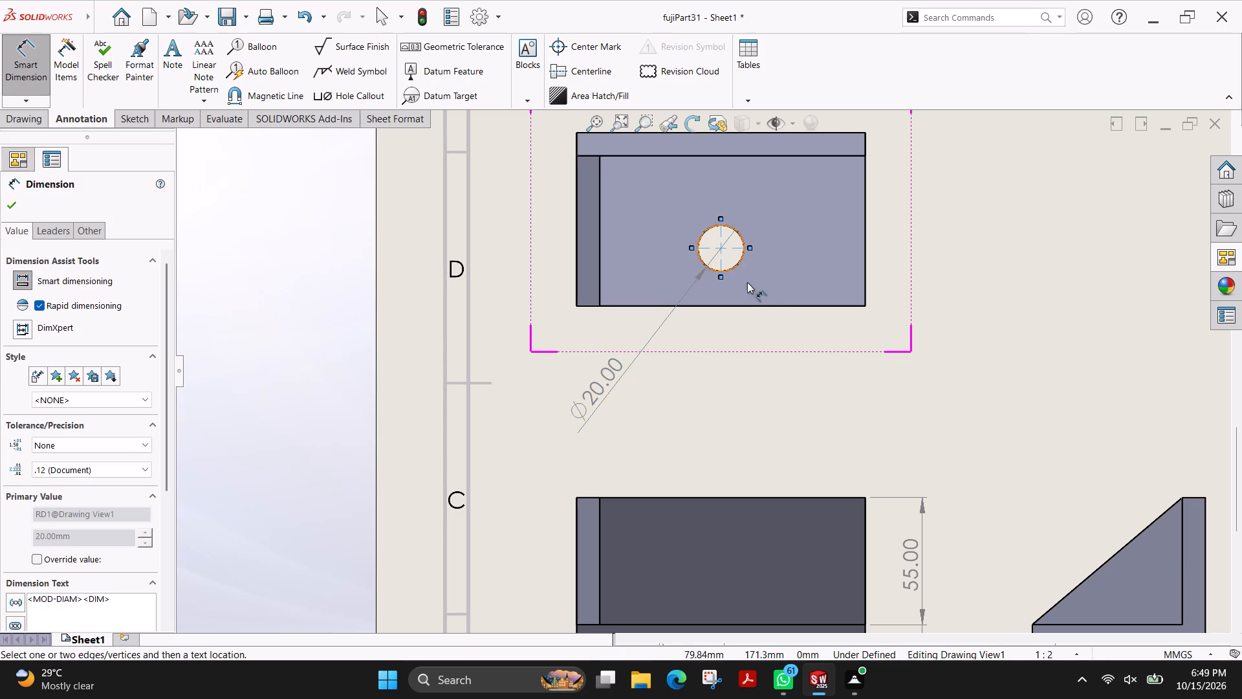
left_click(758, 304)
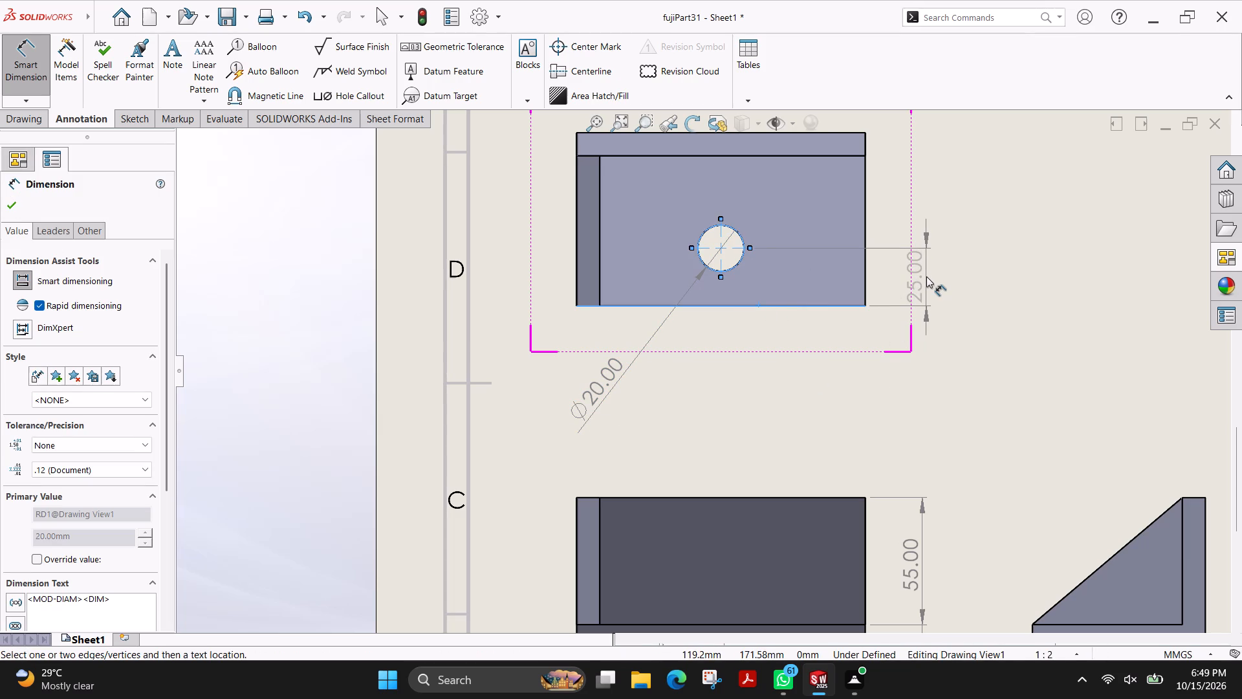
left_click(926, 276)
Dimension the top view's overall depth and the back wall's thickness on the view's right side.
scroll(842, 206, "up", 1)
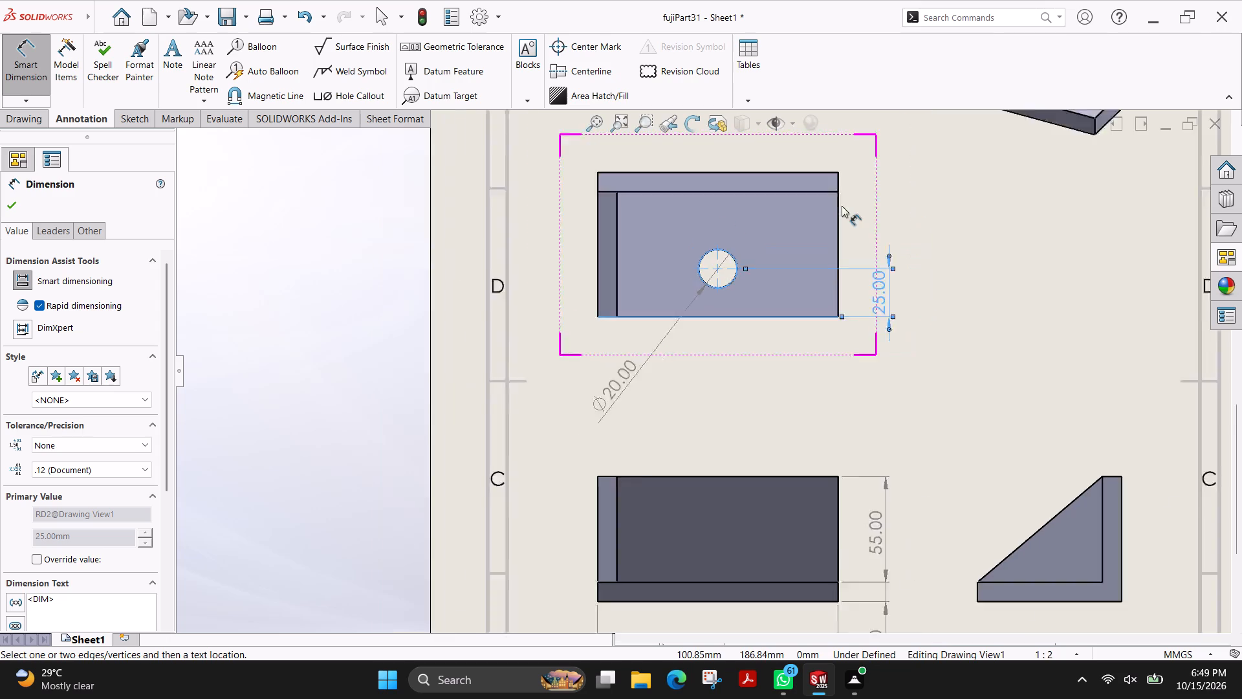
scroll(842, 206, "up", 1)
scroll(891, 224, "down", 1)
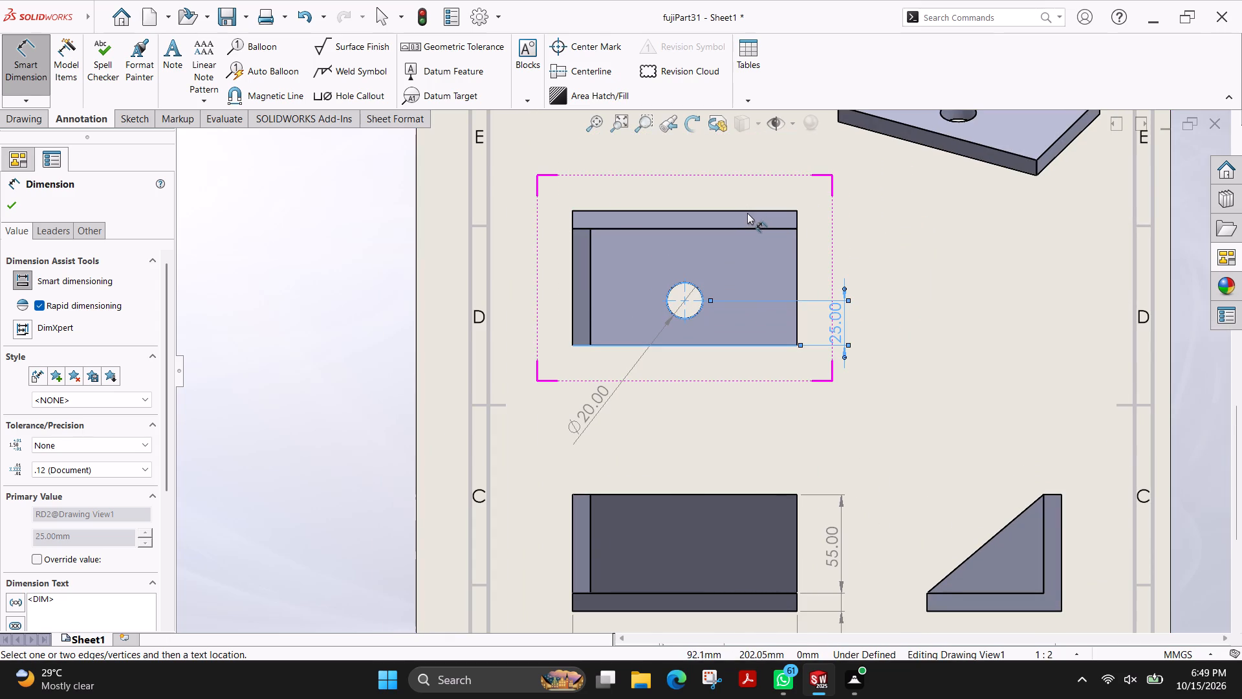
left_click(750, 212)
left_click(735, 344)
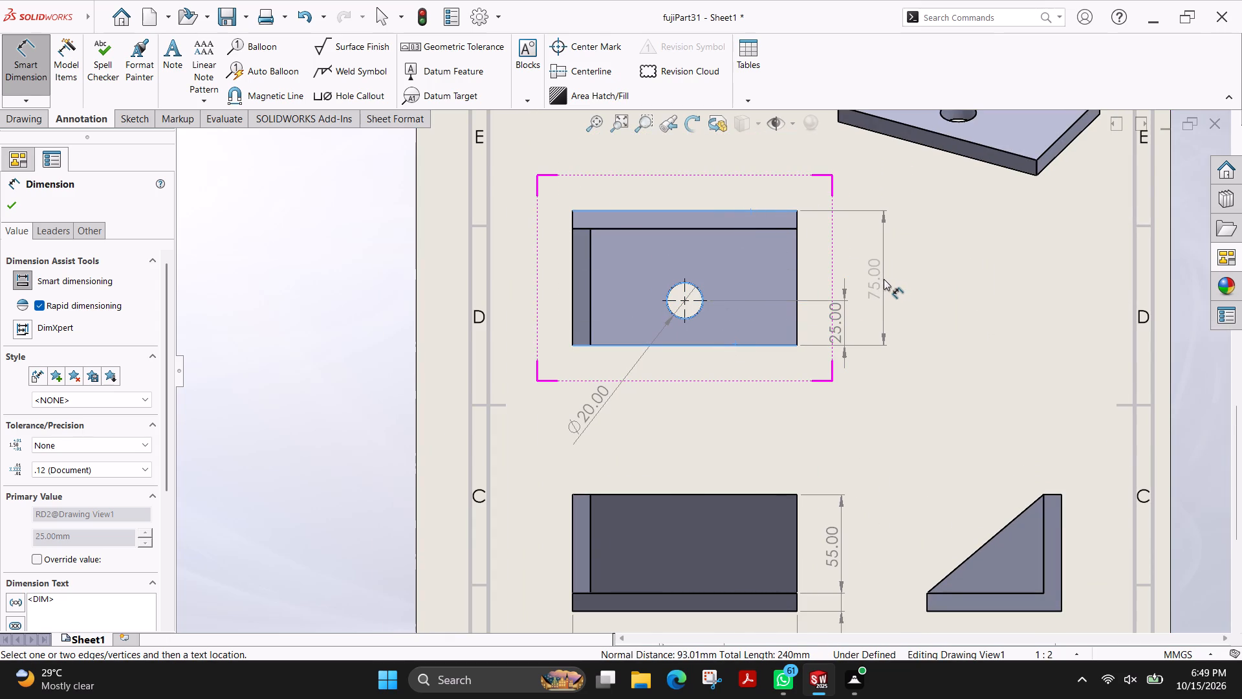
left_click(884, 279)
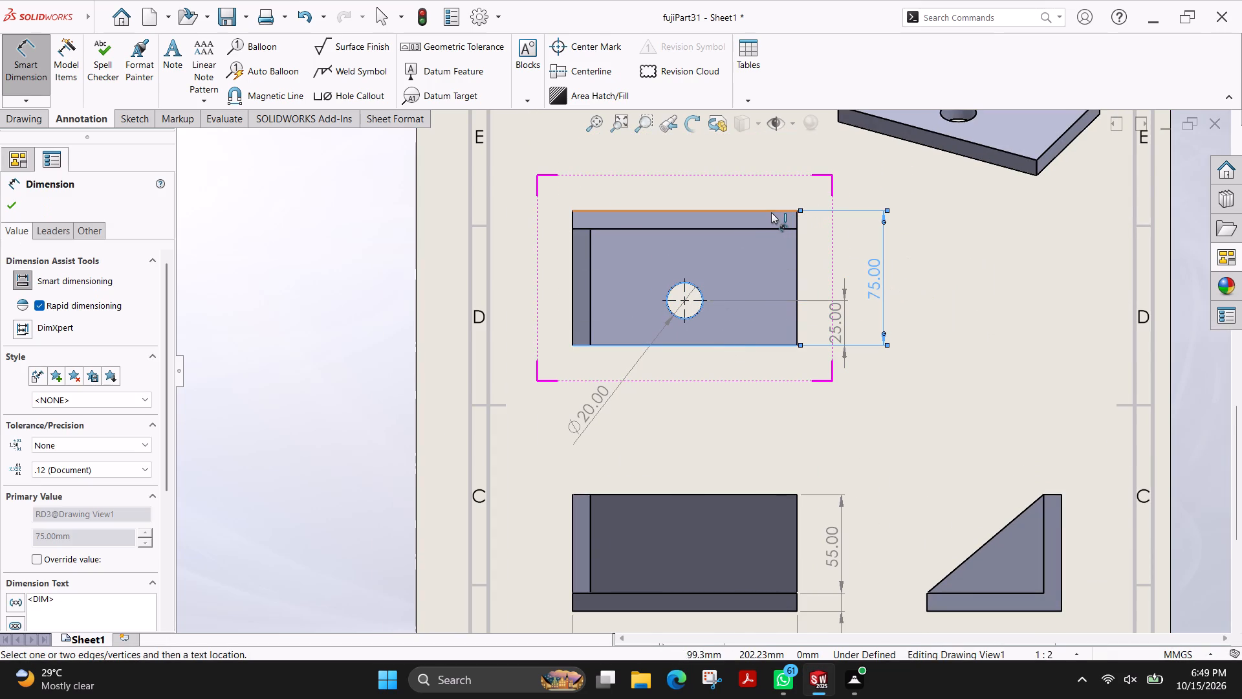
left_click(766, 212)
left_click(735, 228)
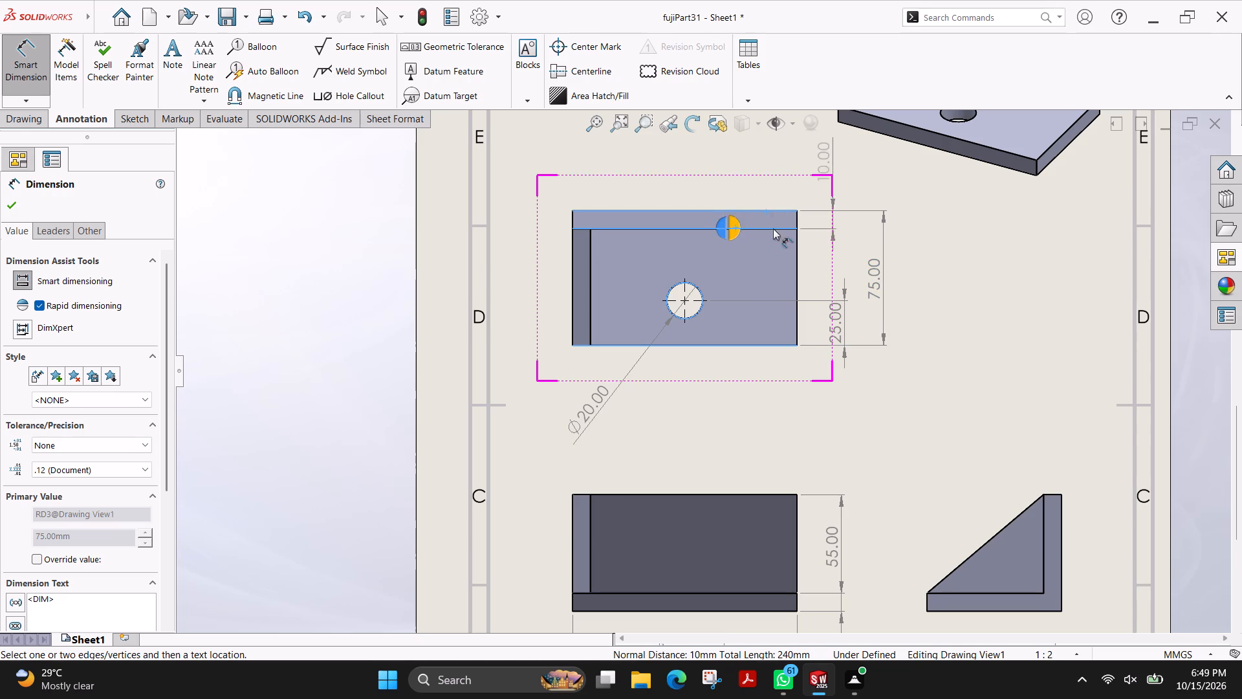
left_click(845, 175)
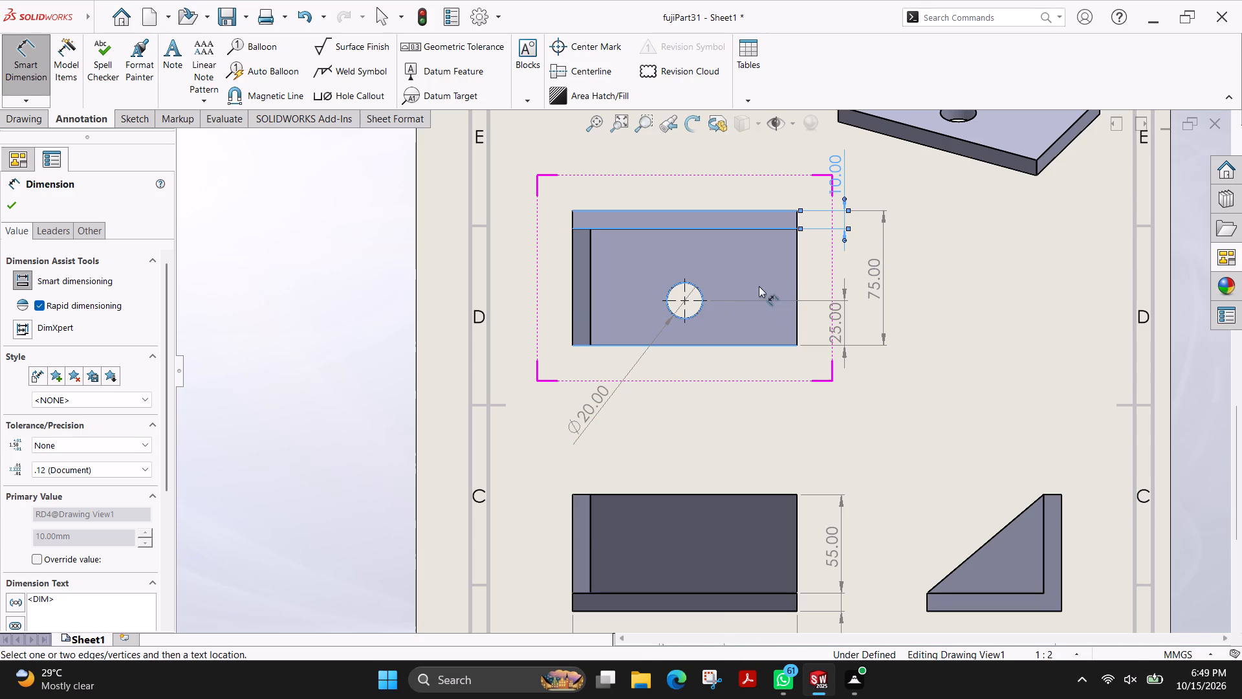
Above the top view, dimension the hole centre's distance from the right edge and the left rib's thickness, and finish dimensioning.
left_click(682, 285)
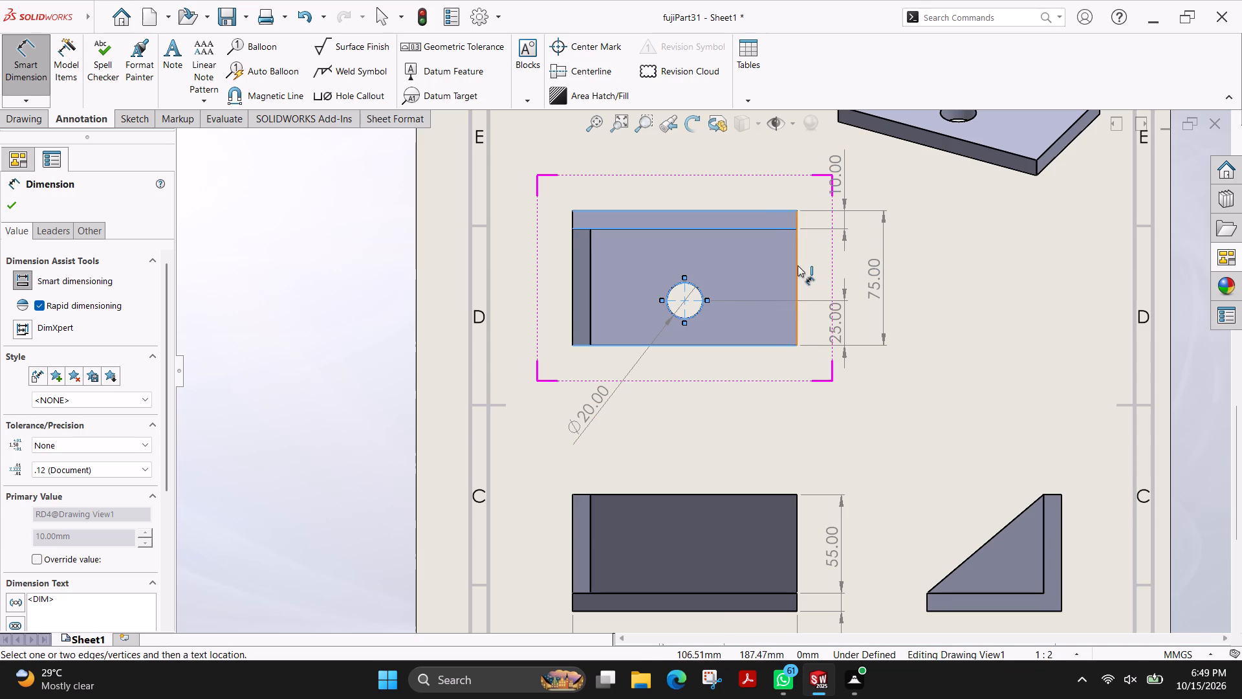
left_click(798, 265)
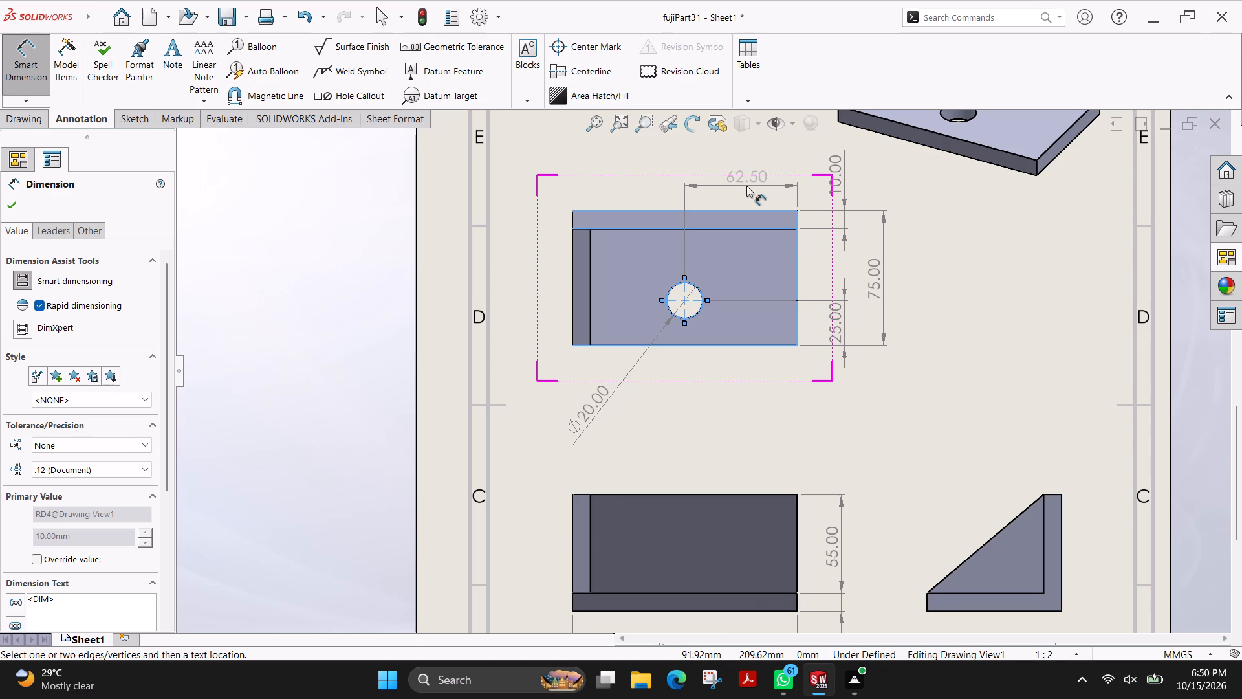
left_click(742, 184)
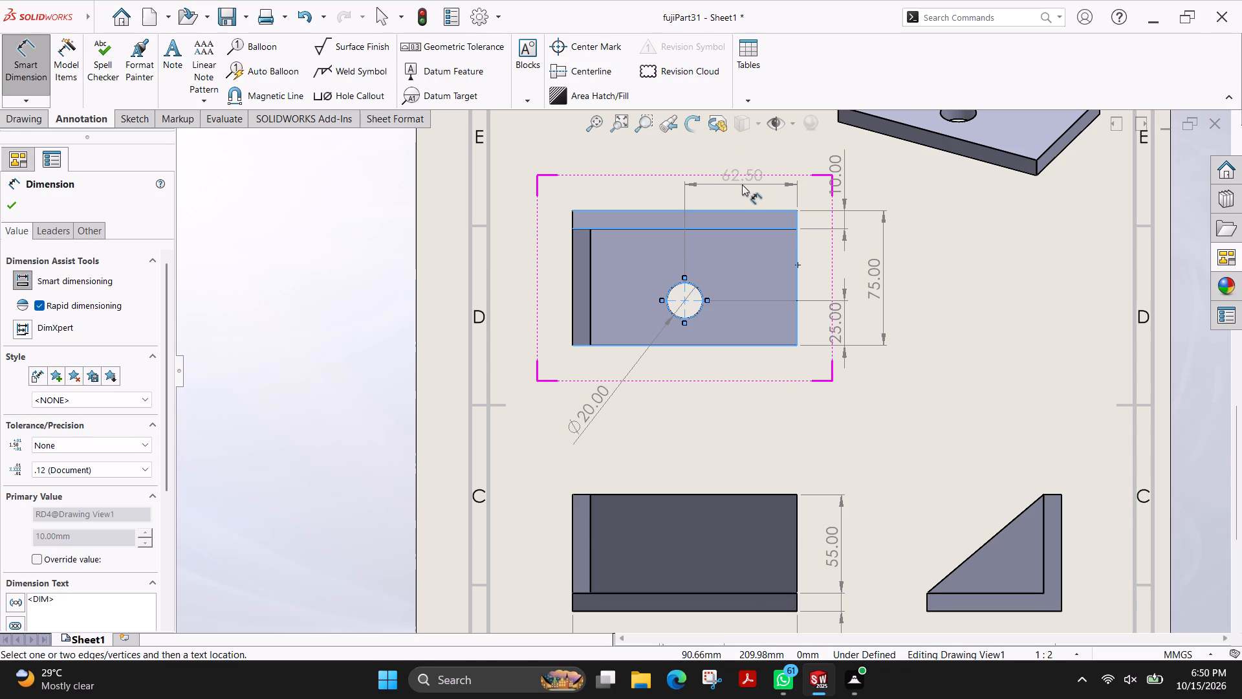
left_click(572, 286)
left_click(591, 304)
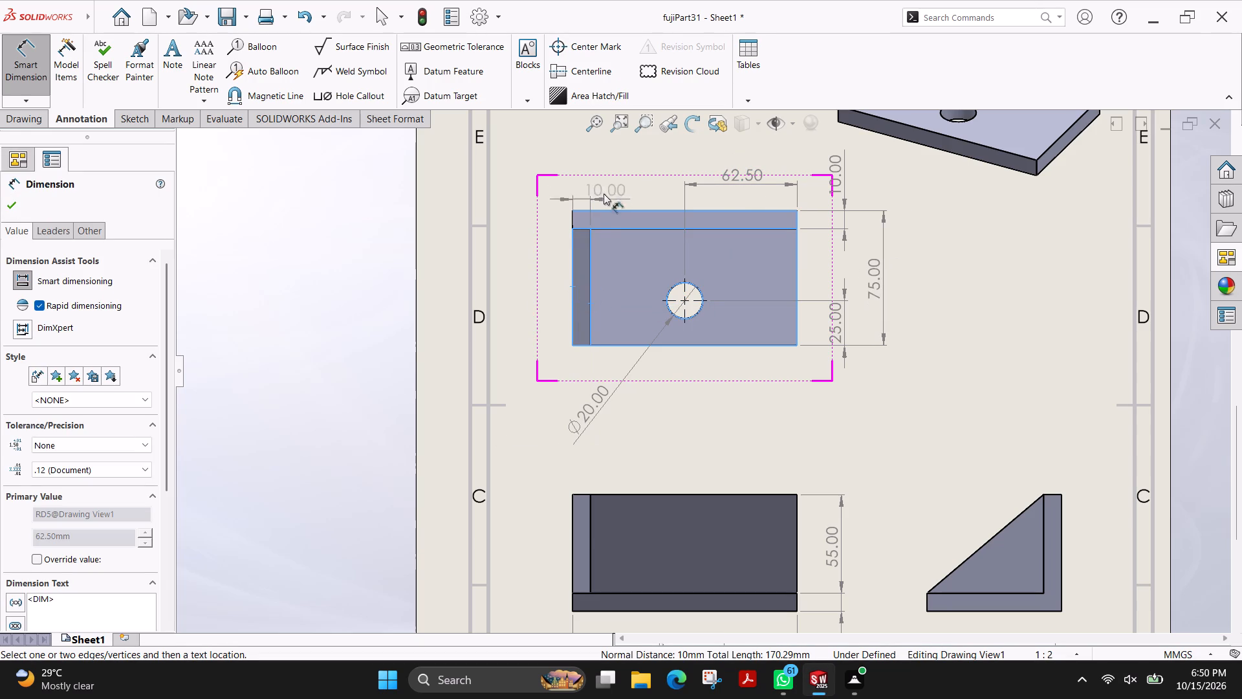
left_click(539, 186)
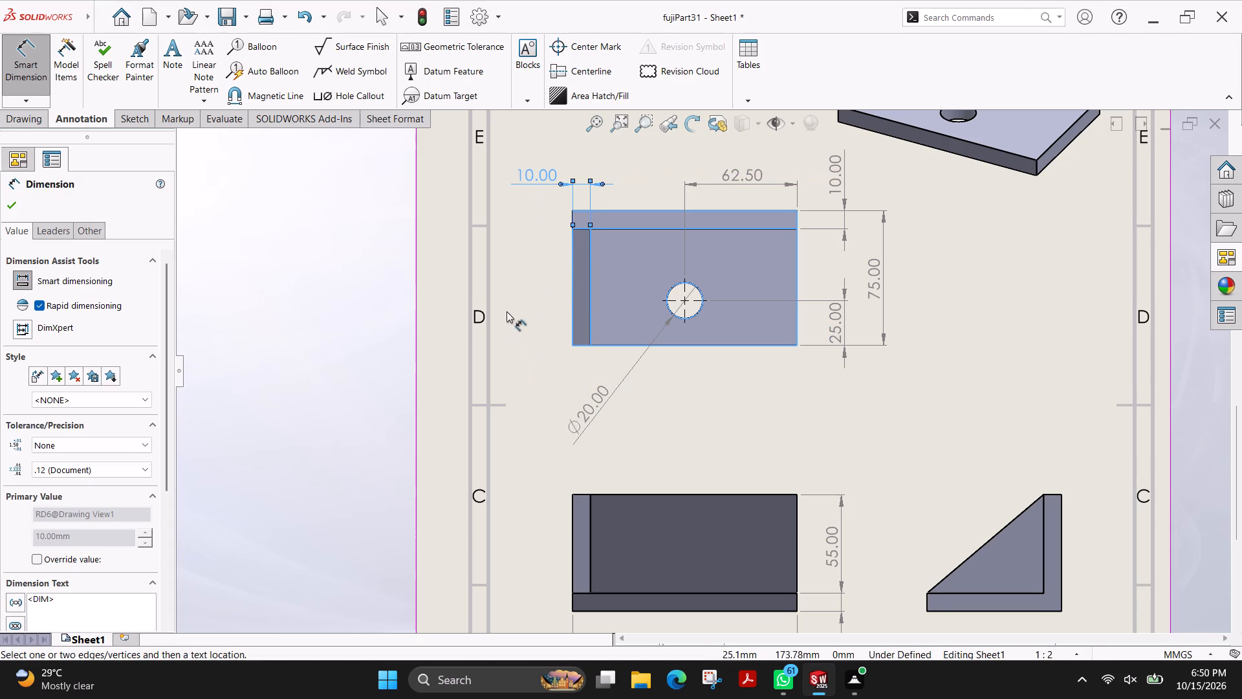
left_click(2, 213)
Save the drawing as fujiPart31 in the solid works folder inside fuji plot file on the Desktop.
scroll(697, 405, "down", 2)
scroll(697, 405, "up", 4)
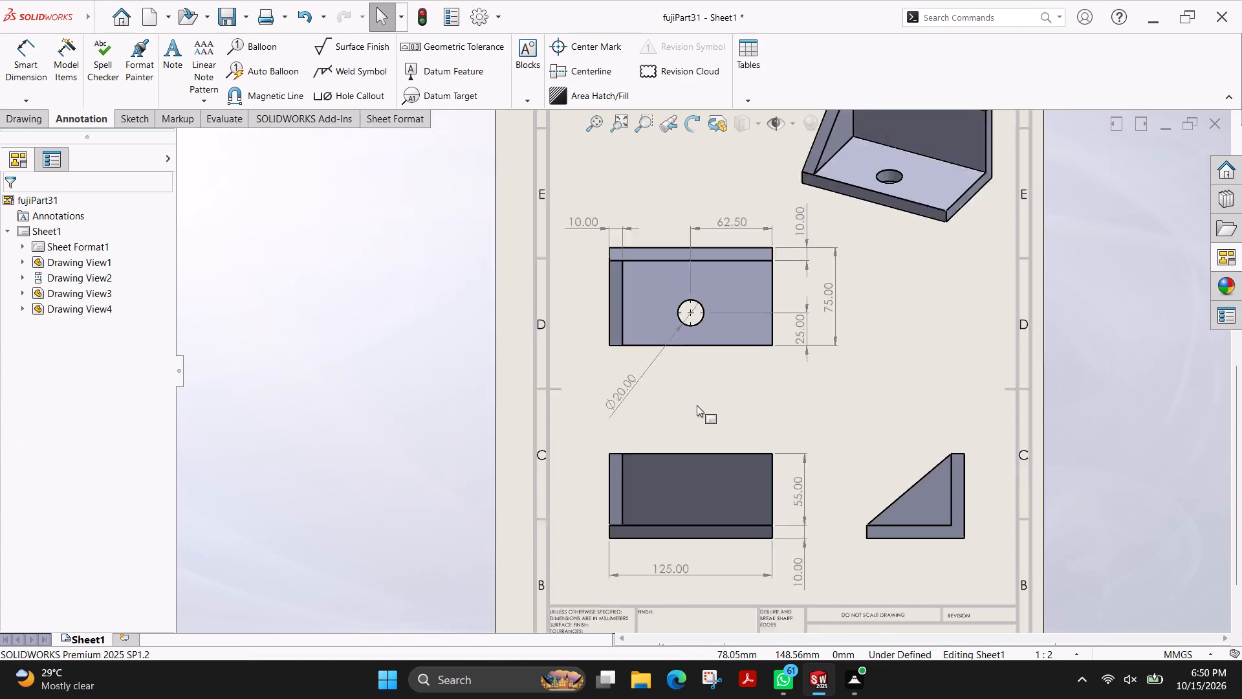
scroll(697, 405, "up", 4)
scroll(798, 324, "down", 2)
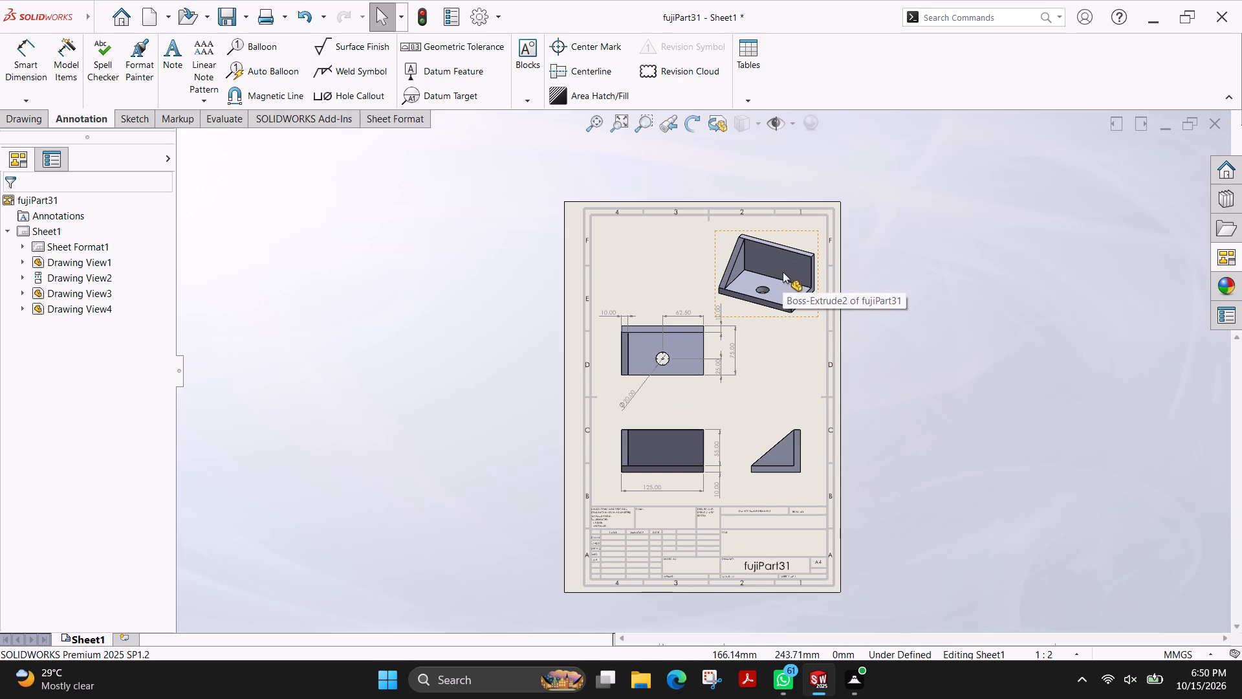
key("ctrl+s")
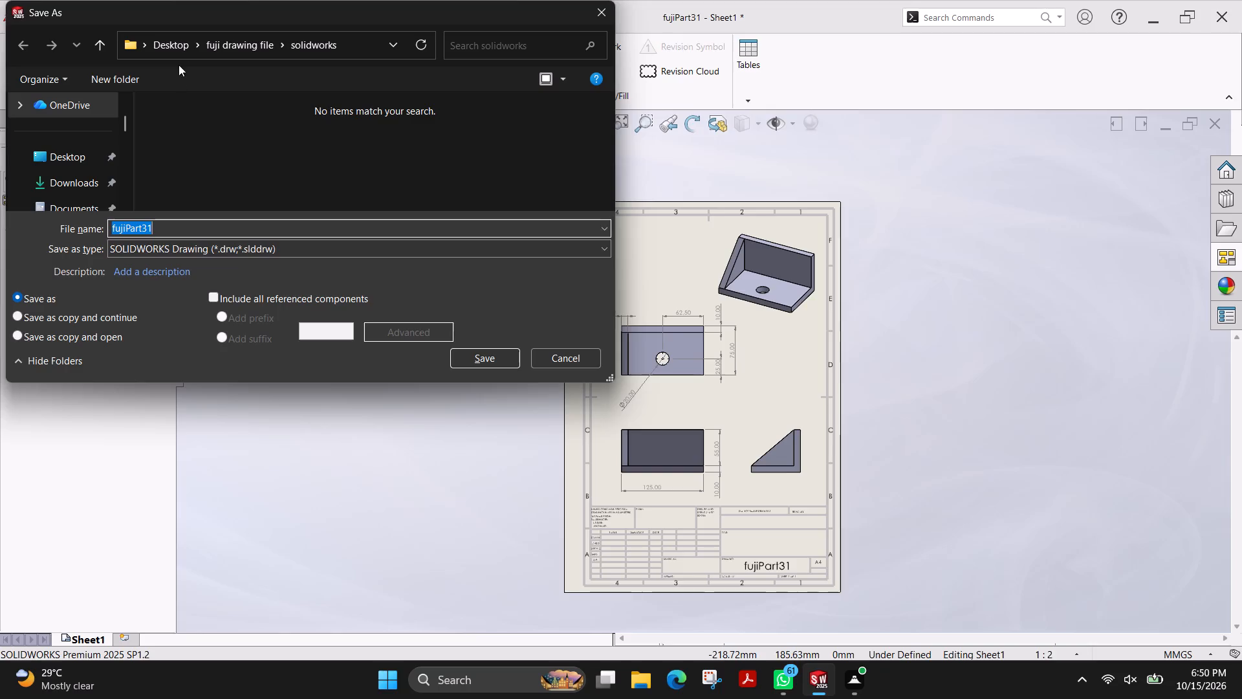
left_click(183, 45)
double_click(226, 139)
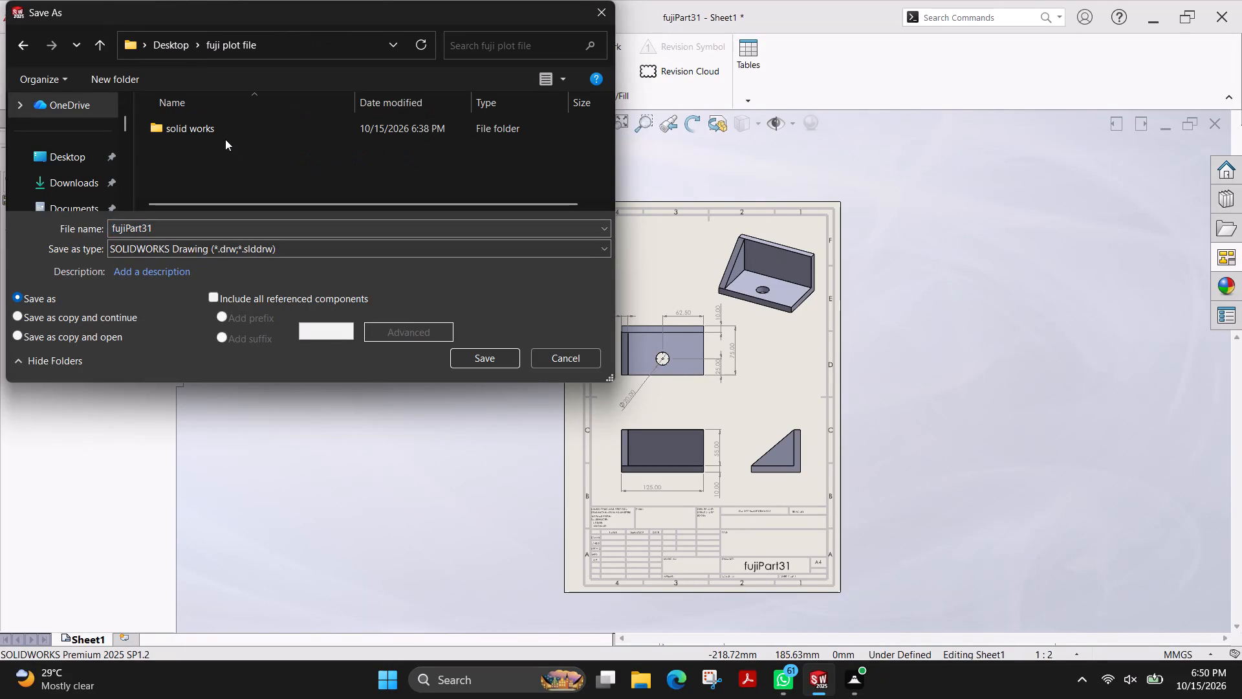
double_click(208, 132)
scroll(223, 151, "down", 12)
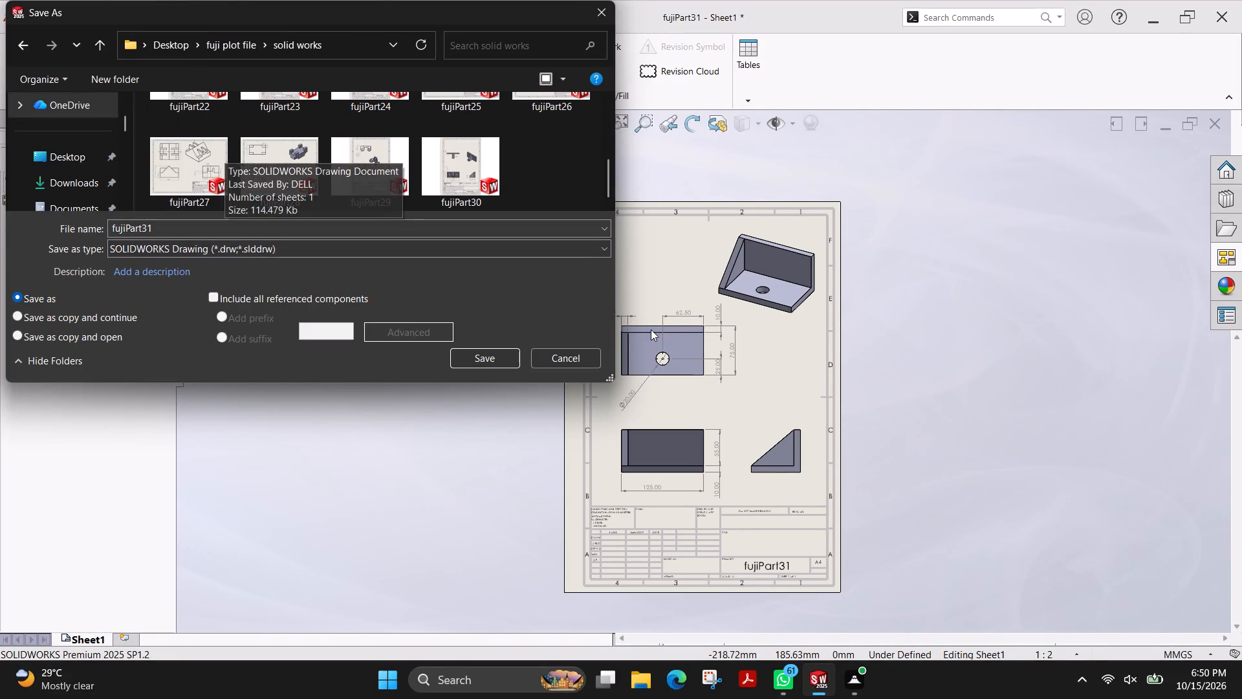
left_click(479, 360)
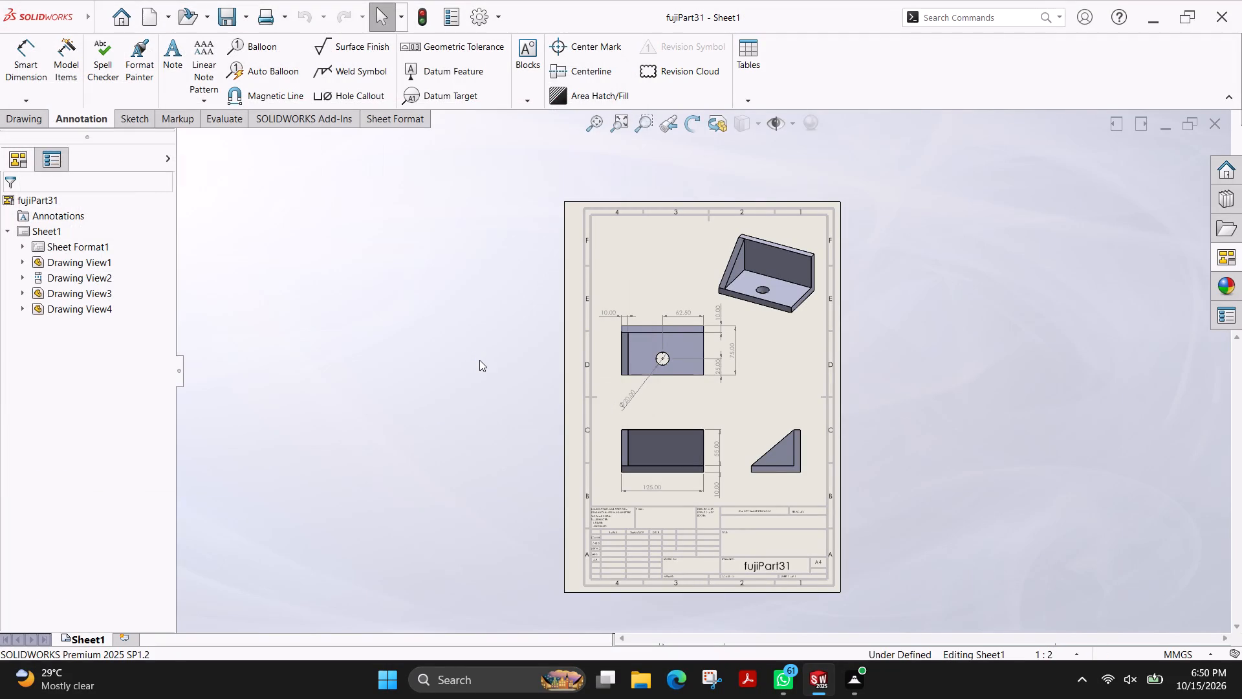